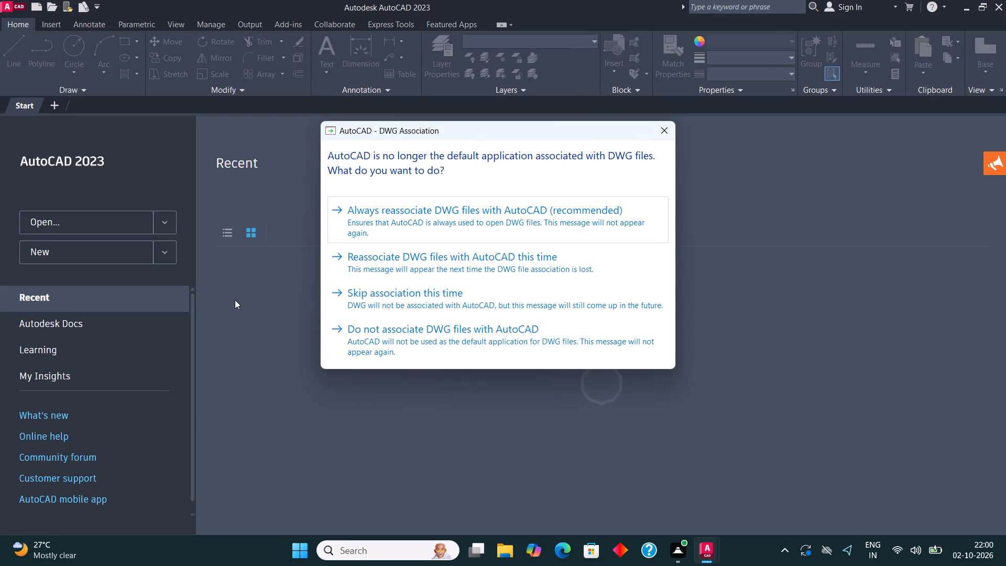
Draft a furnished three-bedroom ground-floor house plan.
Dismiss the DWG association prompt and create a new blank drawing.
{"action": "left_click", "coordinate": [671, 125]}
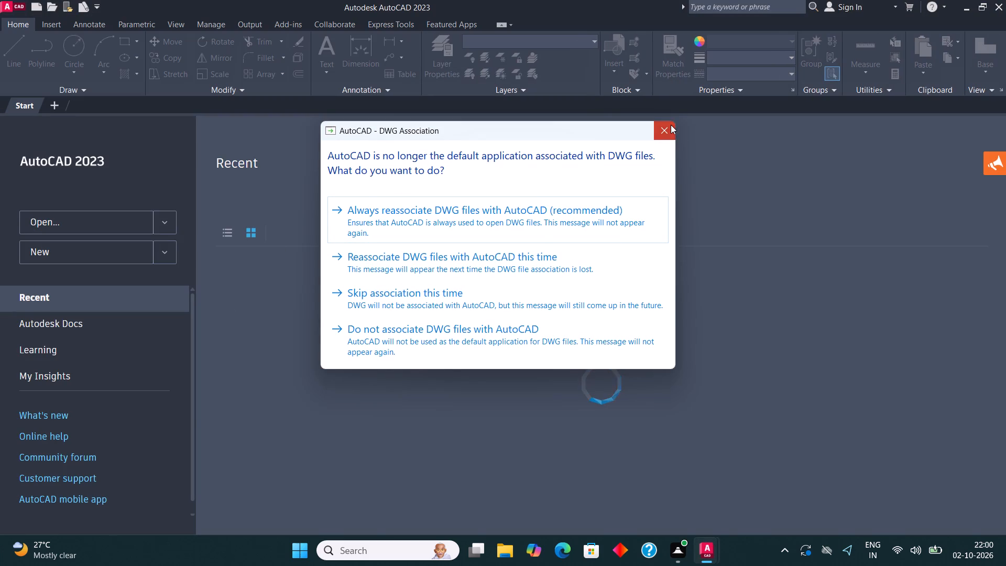
{"action": "left_click", "coordinate": [83, 248]}
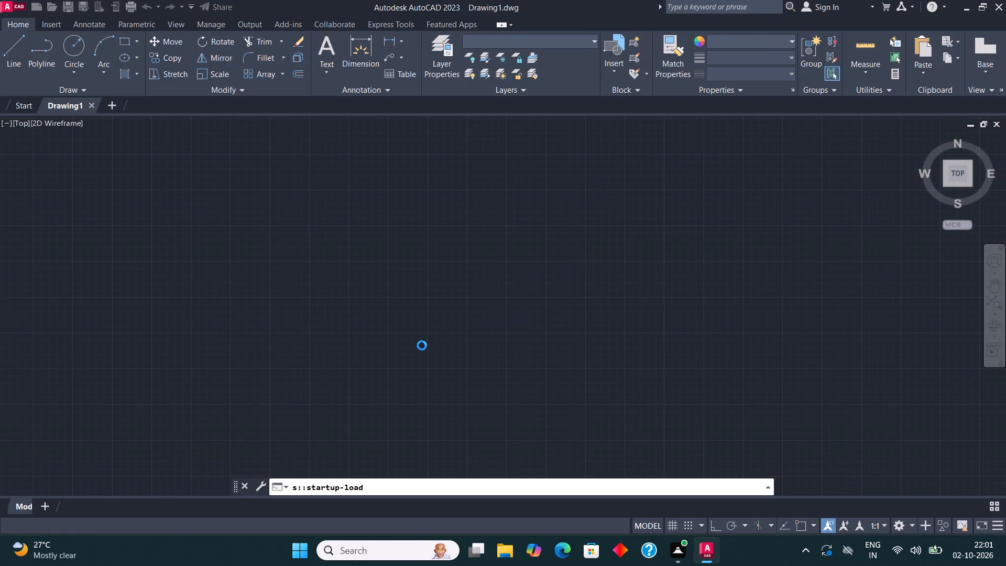
Check the Open and Save settings in the program options.
{"action": "key", "text": "o"}
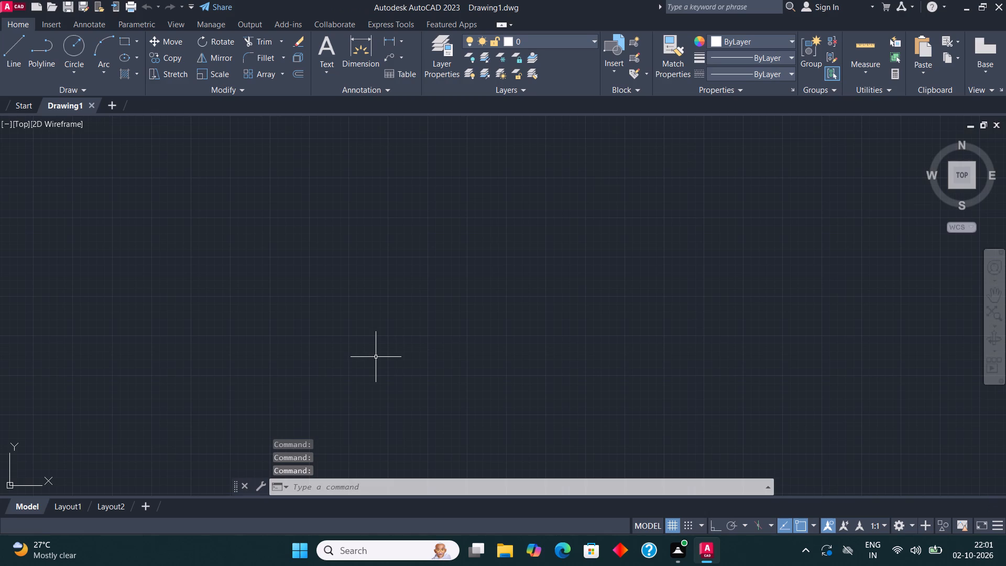
{"action": "key", "text": "p"}
{"action": "key", "text": "Return"}
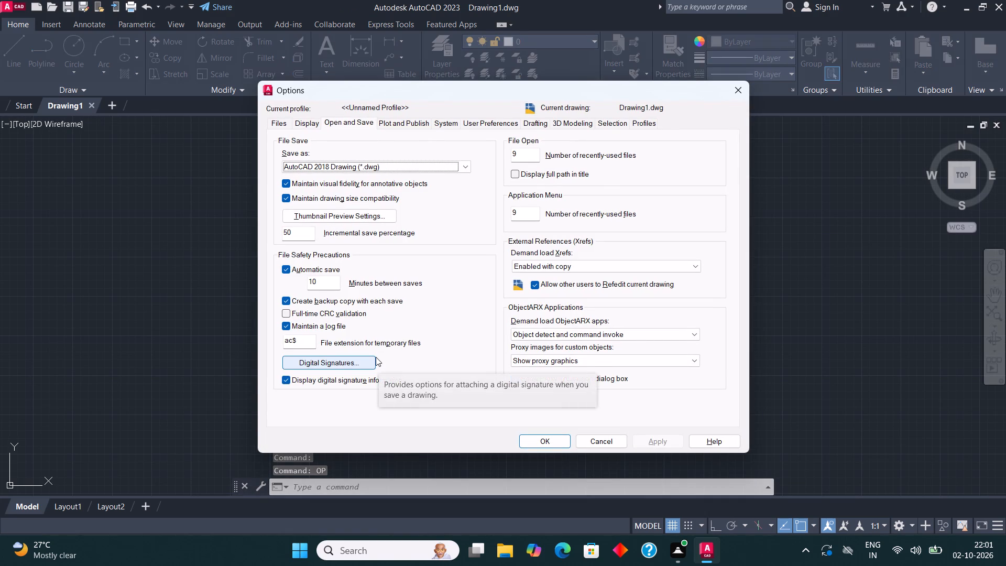
{"action": "left_click", "coordinate": [530, 440]}
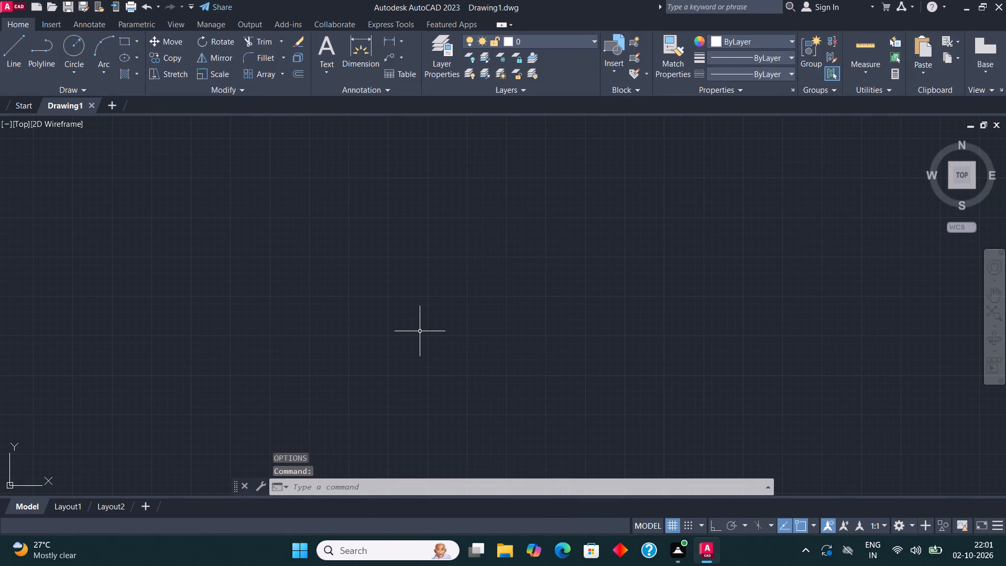
Configure the drawing units to Architectural length with 0'-0" precision and inches as the insertion scale.
{"action": "type", "text": "UN"}
{"action": "key", "text": "Return"}
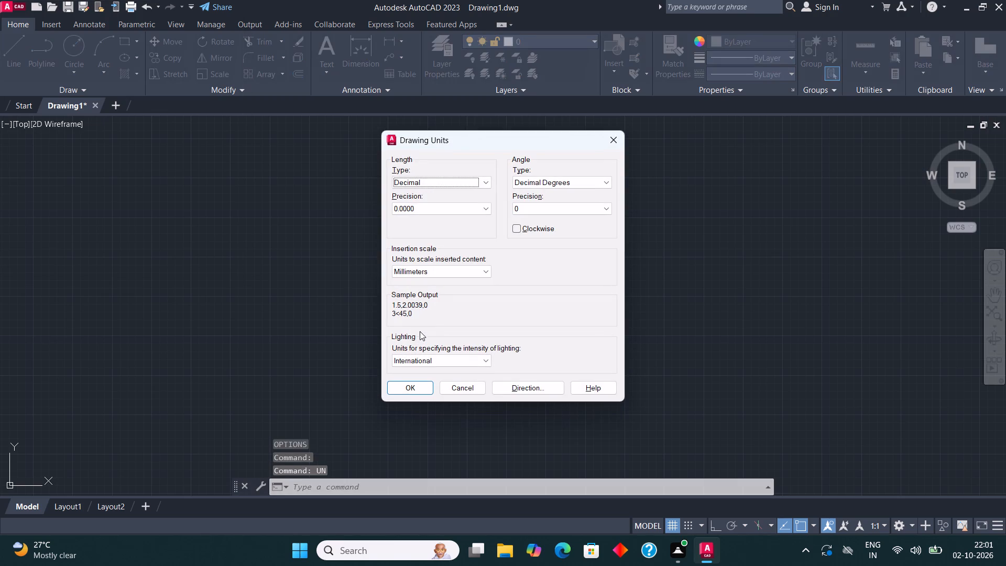
{"action": "left_click", "coordinate": [458, 181]}
{"action": "left_click", "coordinate": [438, 192]}
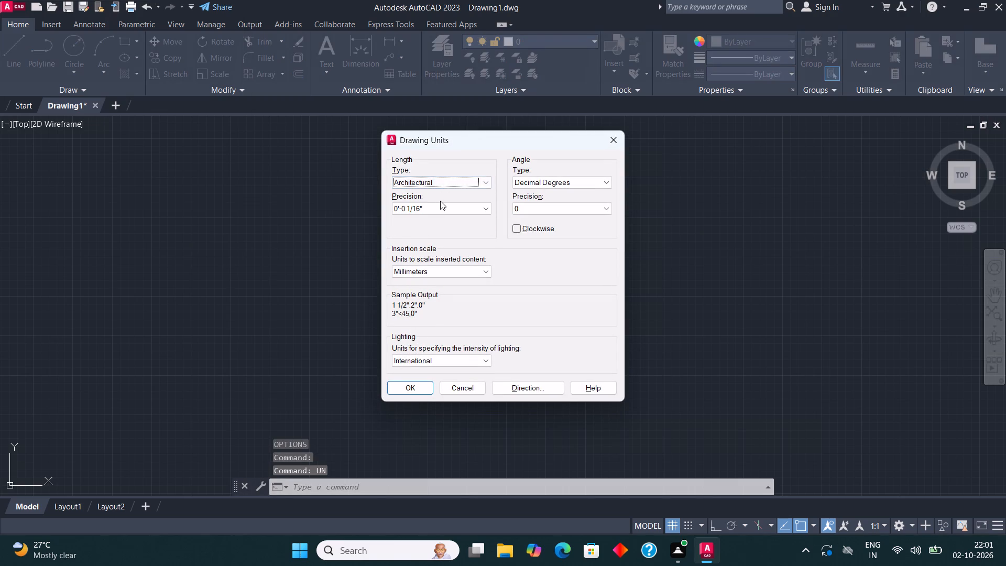
{"action": "left_click", "coordinate": [440, 202]}
{"action": "left_click", "coordinate": [442, 210]}
{"action": "left_click", "coordinate": [436, 222]}
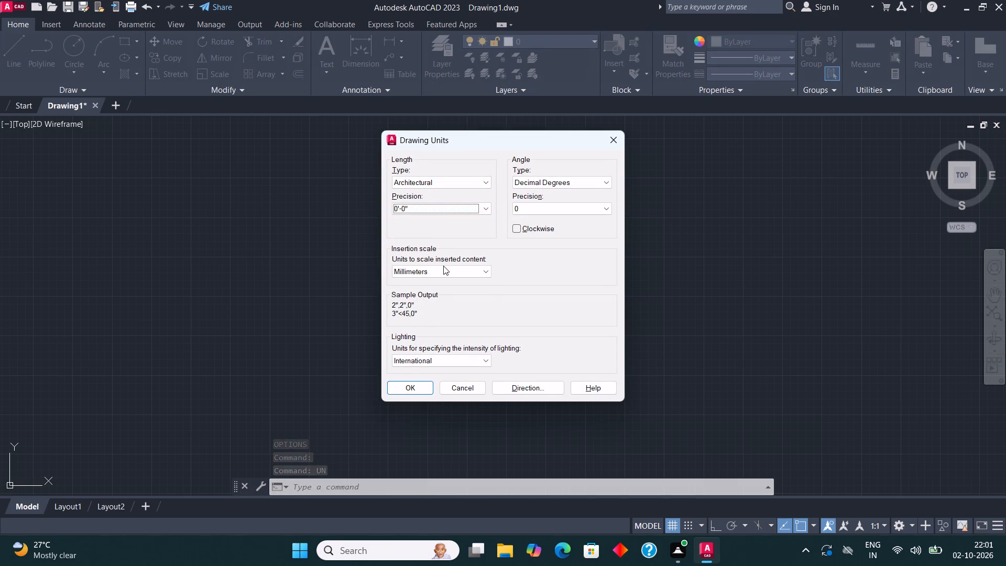
{"action": "left_click", "coordinate": [443, 266]}
{"action": "left_click", "coordinate": [428, 292]}
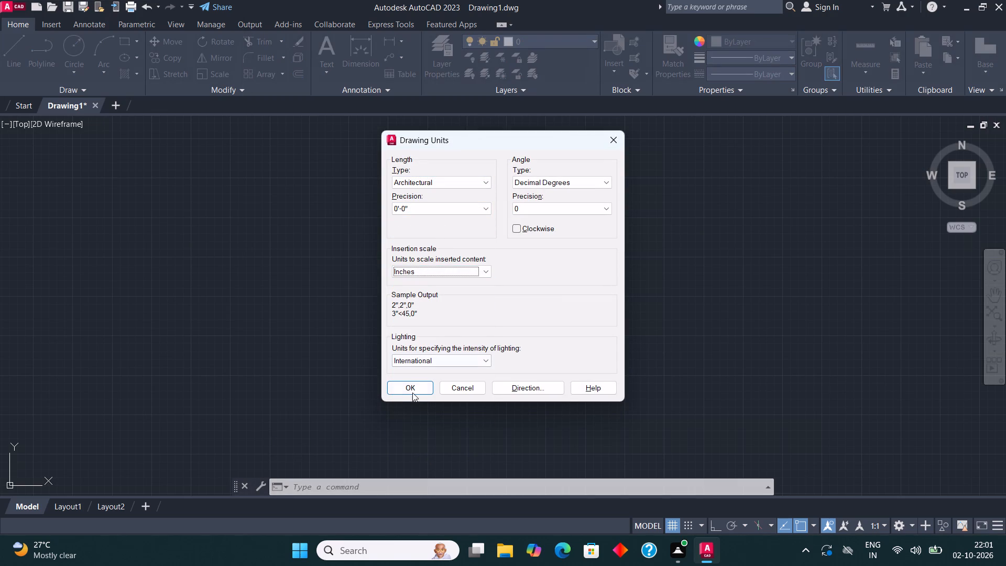
{"action": "left_click", "coordinate": [412, 391]}
Modify the ISO-25 dimension style so its primary units are Architectural with 0'-0" precision.
{"action": "type", "text": "DIM"}
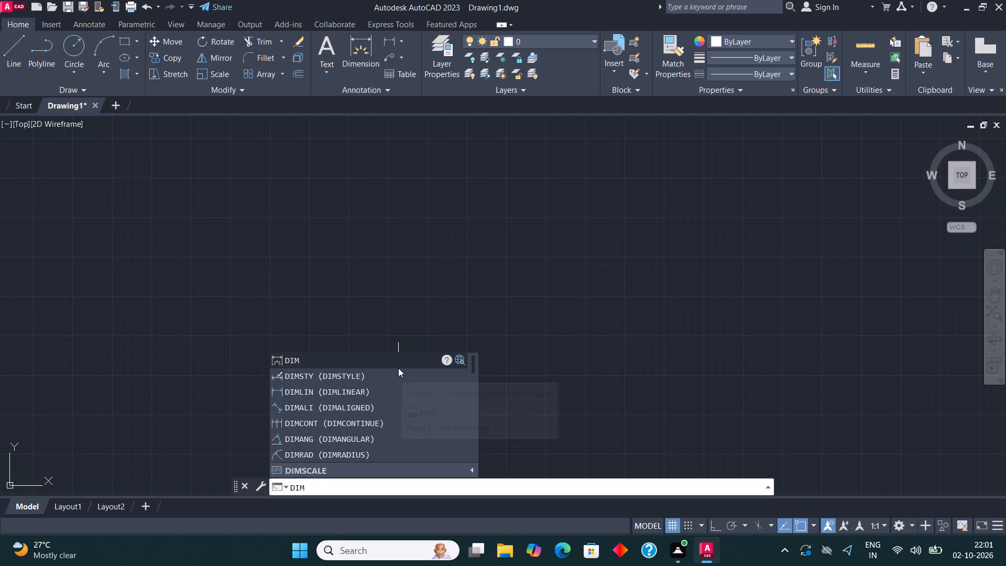
{"action": "left_click", "coordinate": [326, 379]}
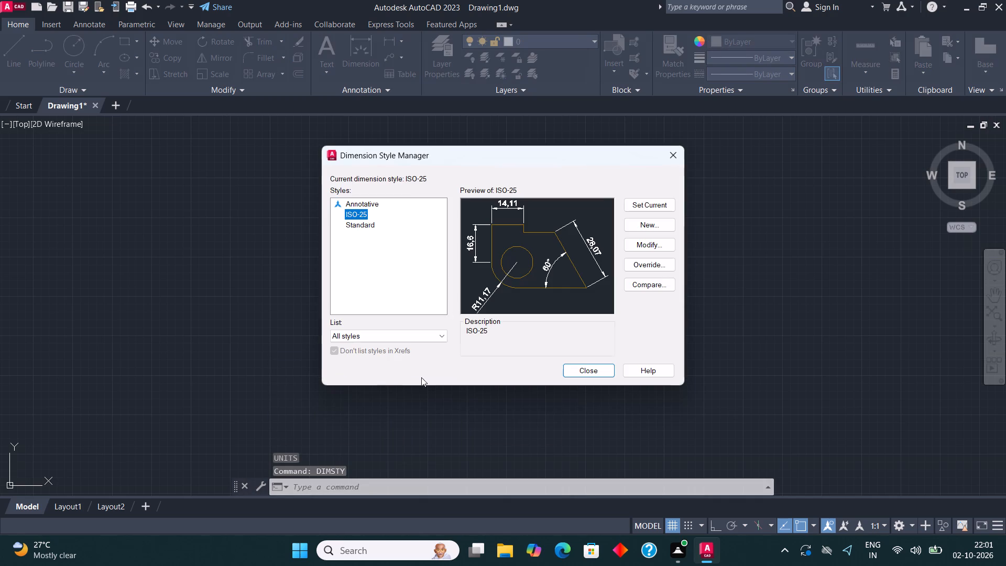
{"action": "left_click", "coordinate": [654, 241]}
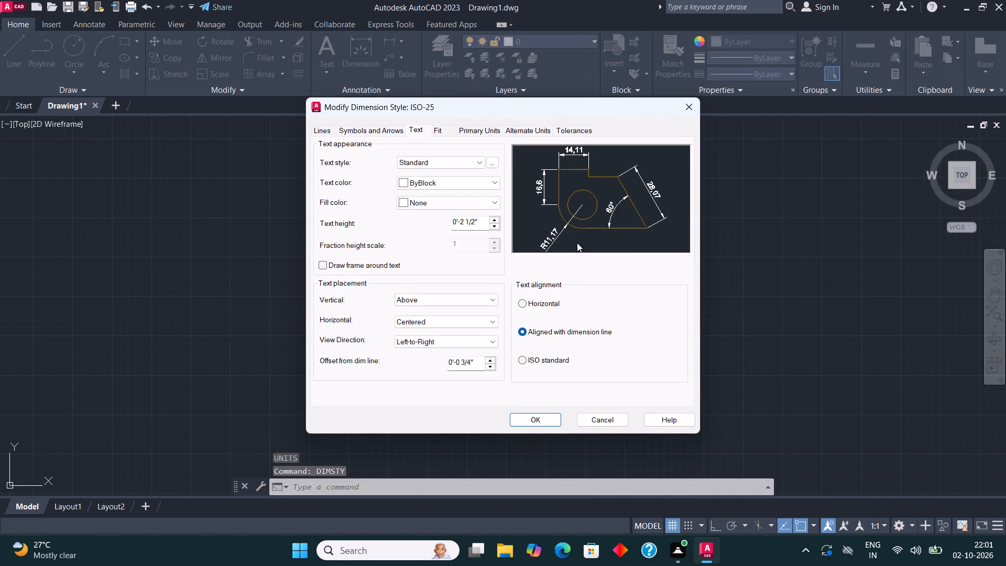
{"action": "left_click", "coordinate": [482, 128]}
{"action": "left_click", "coordinate": [456, 156]}
{"action": "left_click", "coordinate": [440, 191]}
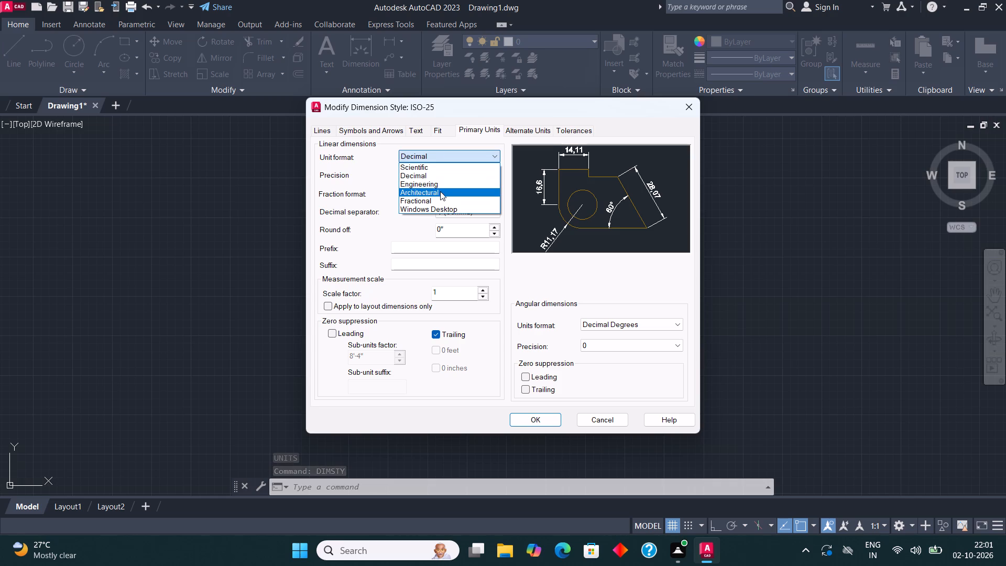
{"action": "left_click", "coordinate": [436, 172]}
{"action": "left_click", "coordinate": [428, 183]}
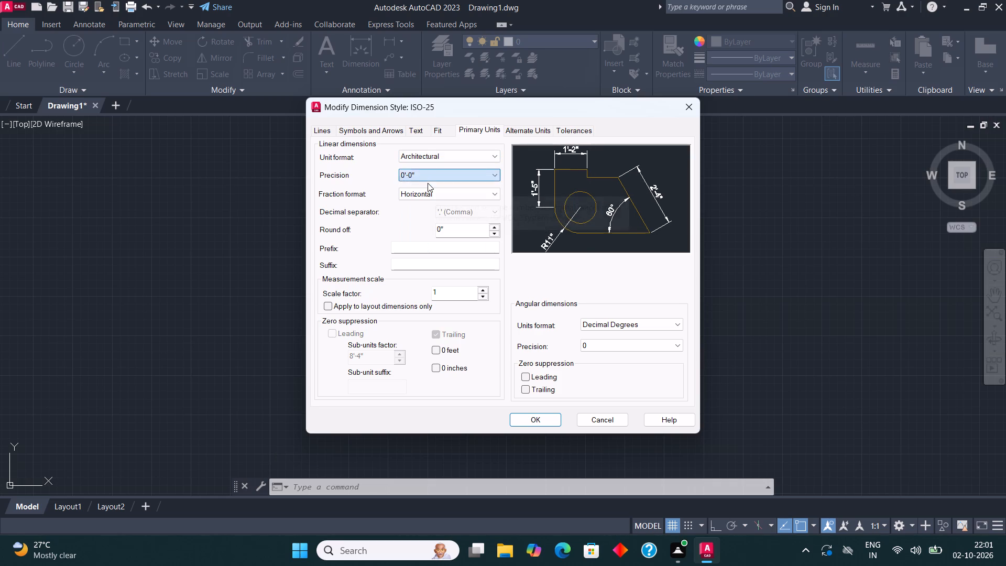
Set the ISO-25 dimension text height to 7" and make that style current.
{"action": "left_click", "coordinate": [422, 129]}
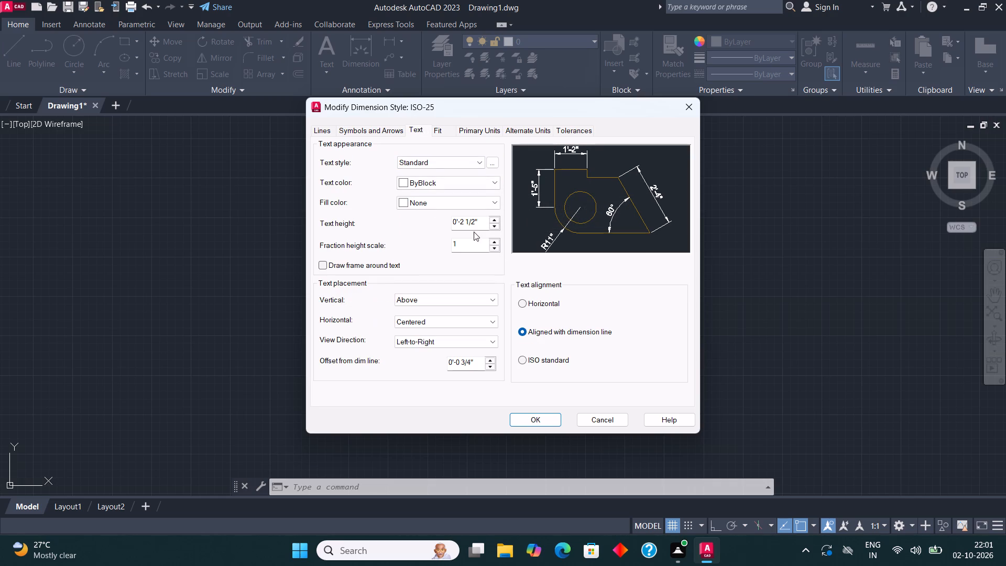
{"action": "left_click_drag", "start_coordinate": [484, 217], "coordinate": [445, 222]}
{"action": "key", "text": "7"}
{"action": "key", "text": "shift+quotedbl"}
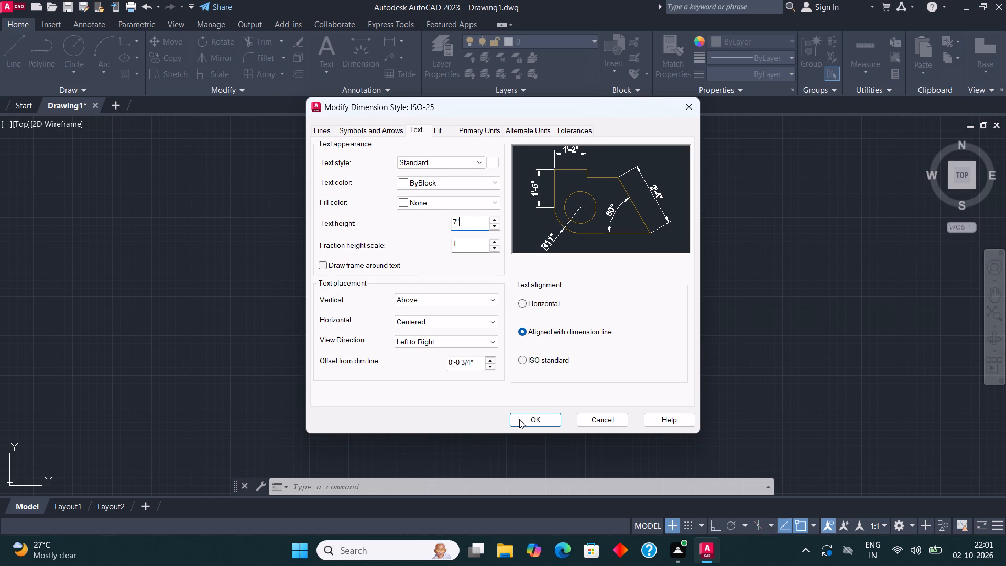
{"action": "left_click", "coordinate": [519, 421]}
{"action": "left_click", "coordinate": [656, 204]}
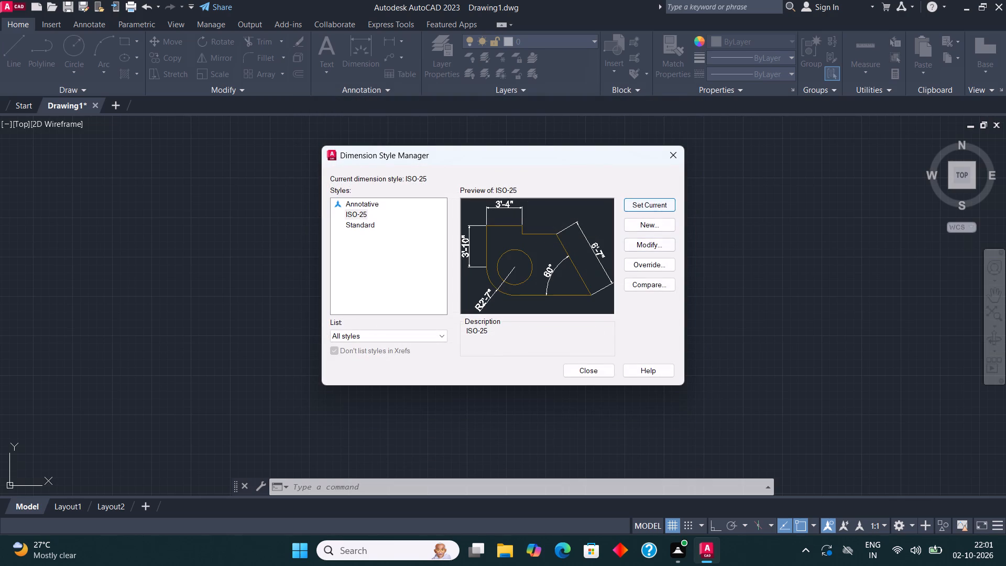
{"action": "left_click", "coordinate": [582, 368]}
Draw a closed rectangular outline from orthogonal lines, 45' wide and 30' high.
{"action": "middle_click_drag", "start_coordinate": [363, 266], "coordinate": [403, 279]}
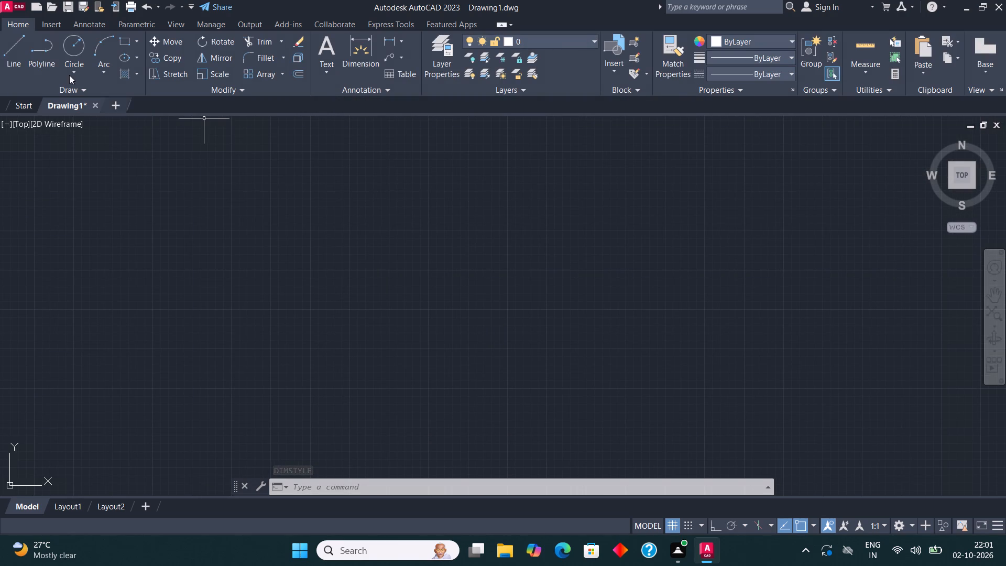
{"action": "left_click", "coordinate": [3, 51]}
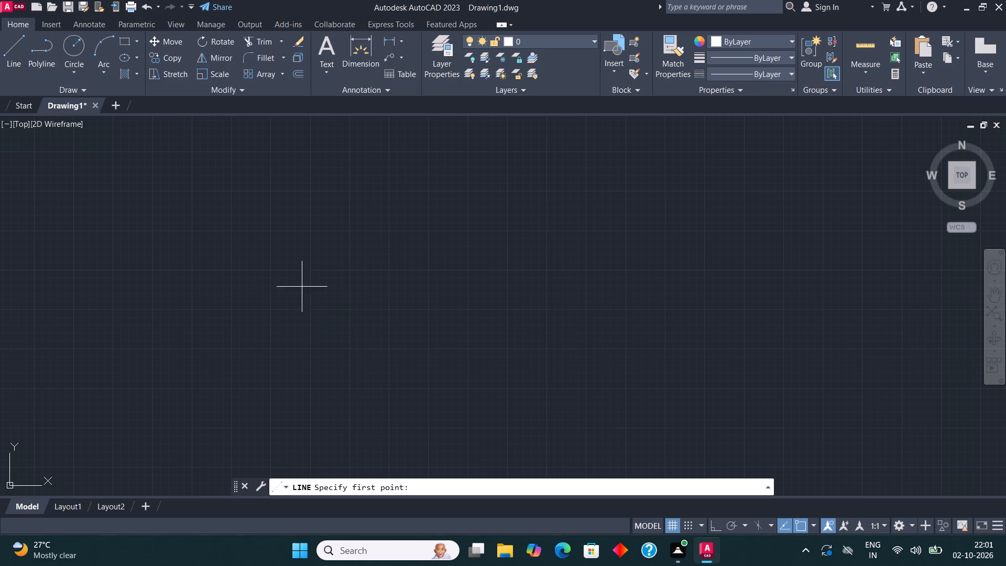
{"action": "left_click", "coordinate": [291, 274]}
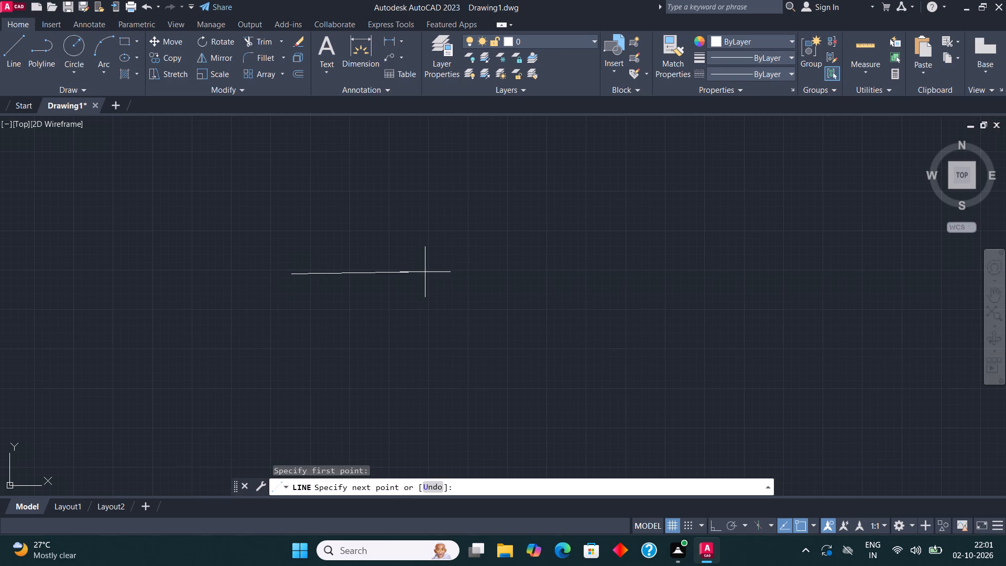
{"action": "key", "text": "F8"}
{"action": "type", "text": "45'"}
{"action": "key", "text": "Return"}
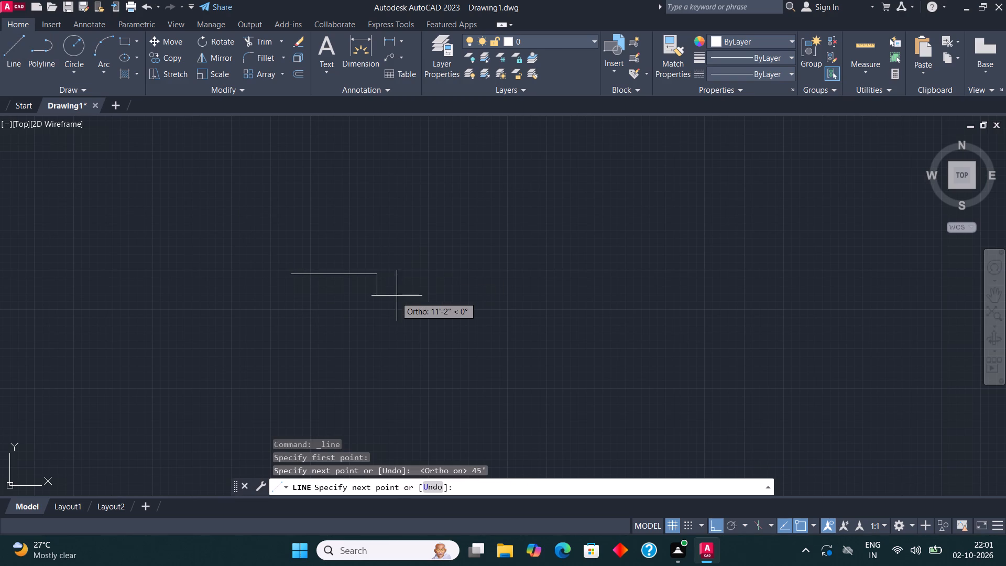
{"action": "type", "text": "30'"}
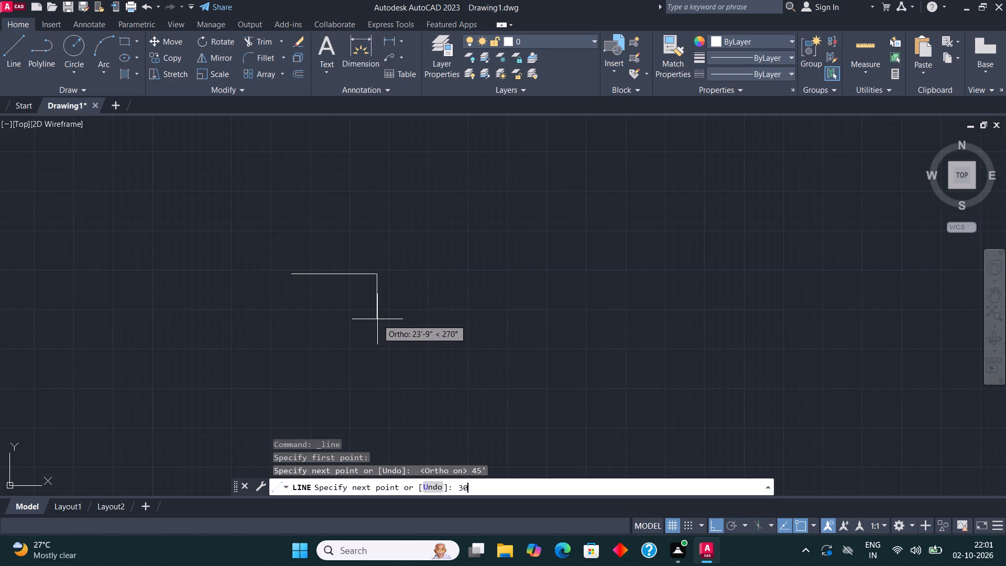
{"action": "key", "text": "Return"}
{"action": "key", "text": "1"}
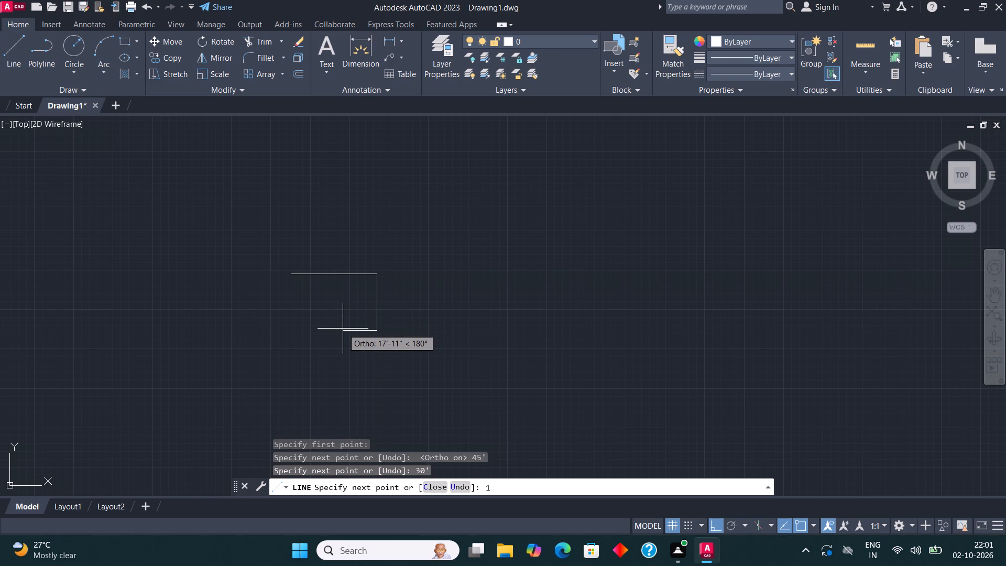
{"action": "key", "text": "BackSpace"}
{"action": "type", "text": "45'"}
{"action": "key", "text": "Return"}
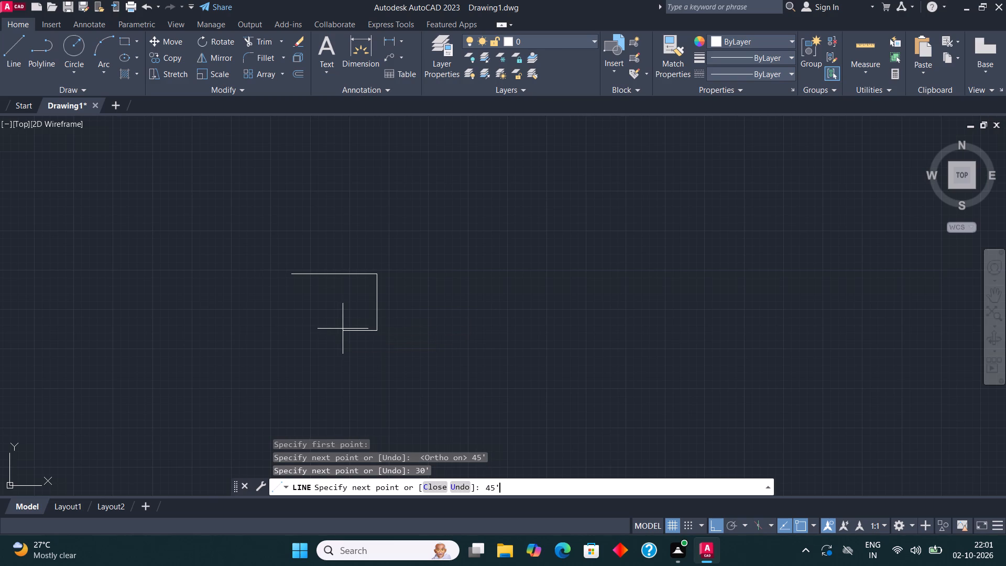
{"action": "left_click", "coordinate": [293, 276]}
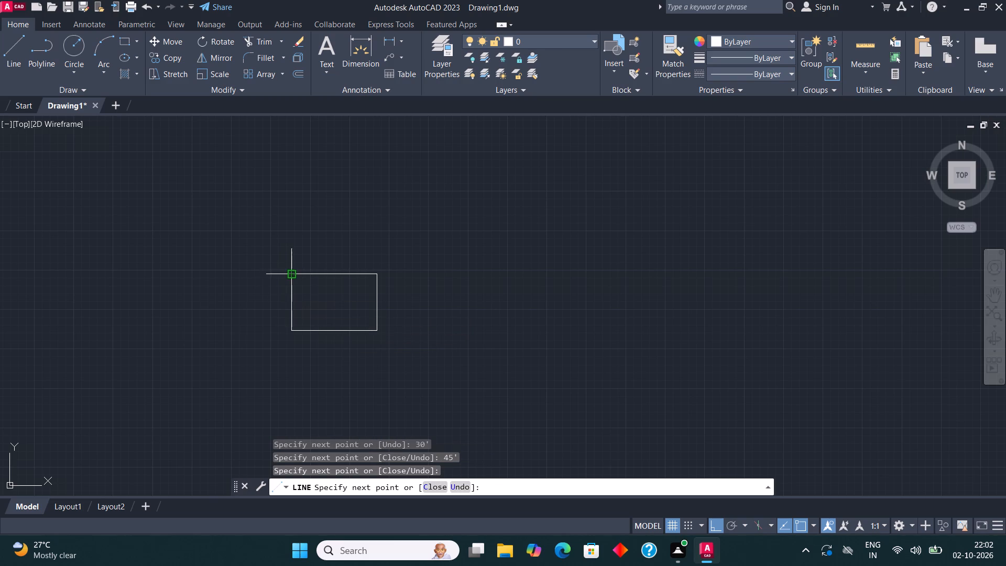
{"action": "key", "text": "Escape"}
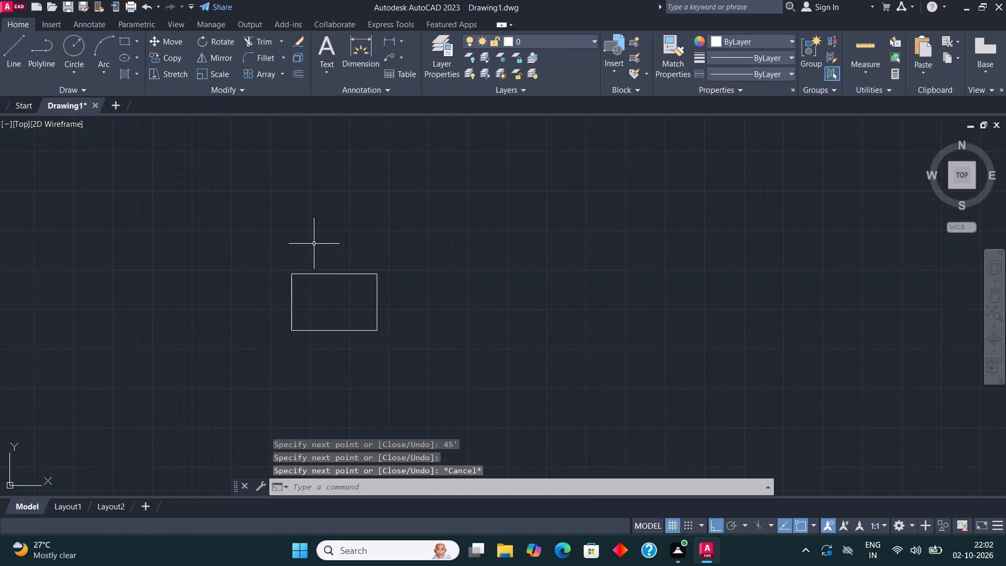
Draw a rectangle over the line outline, from its upper-left corner to its lower-right corner.
{"action": "scroll", "coordinate": [317, 276], "scroll_direction": "down", "scroll_amount": 2}
{"action": "middle_click_drag", "start_coordinate": [305, 298], "coordinate": [346, 298]}
{"action": "scroll", "coordinate": [351, 279], "scroll_direction": "up", "scroll_amount": 3}
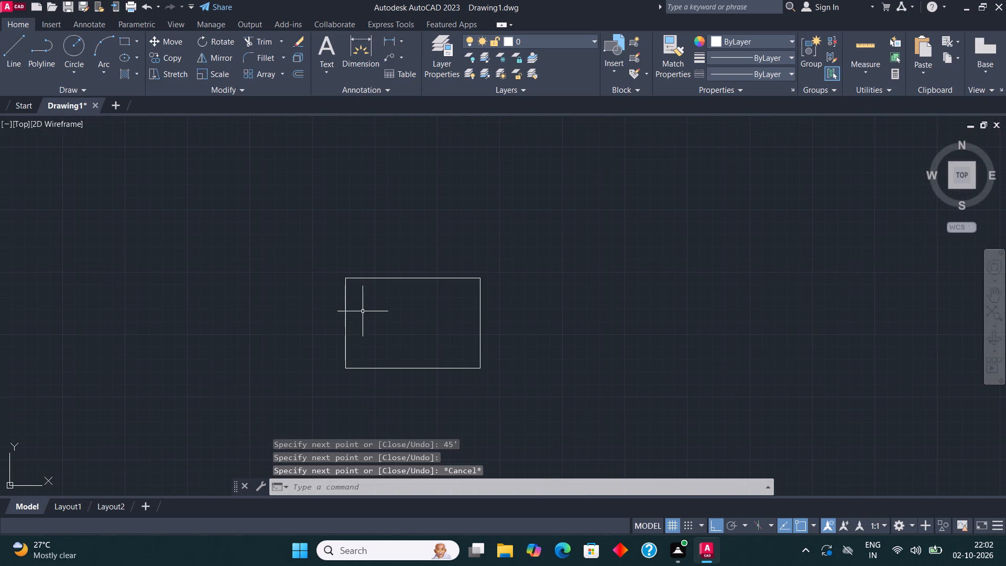
{"action": "left_click", "coordinate": [123, 36]}
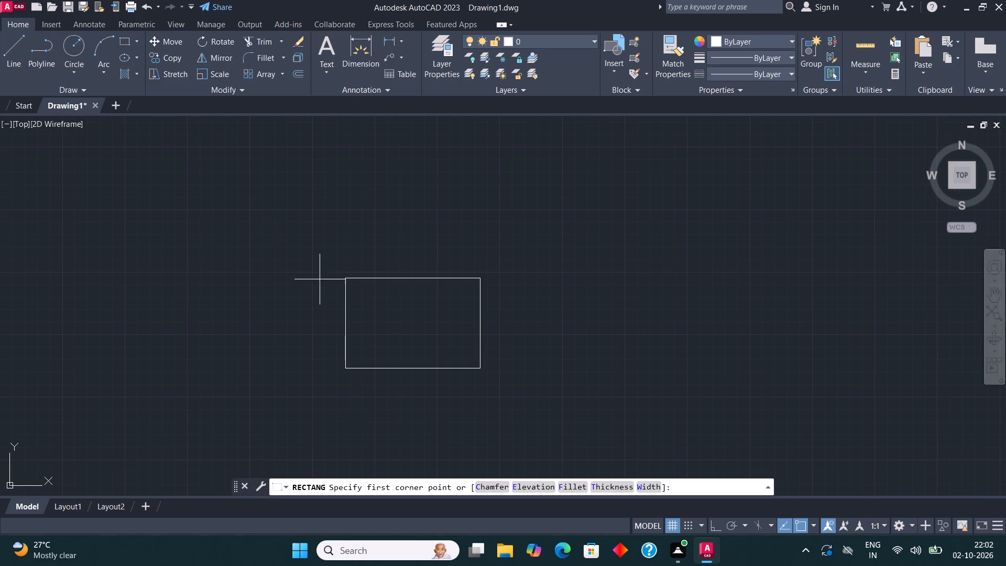
{"action": "left_click", "coordinate": [344, 275]}
{"action": "left_click", "coordinate": [483, 369]}
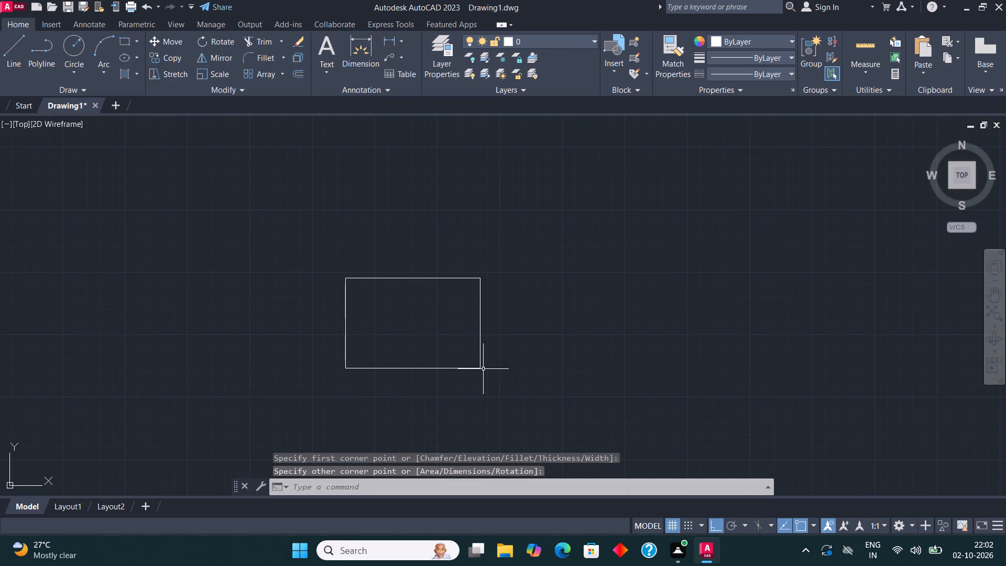
{"action": "left_click", "coordinate": [416, 310]}
{"action": "left_click", "coordinate": [376, 247]}
Offset the rectangle 9" inward to form the outer wall thickness.
{"action": "left_click", "coordinate": [301, 71]}
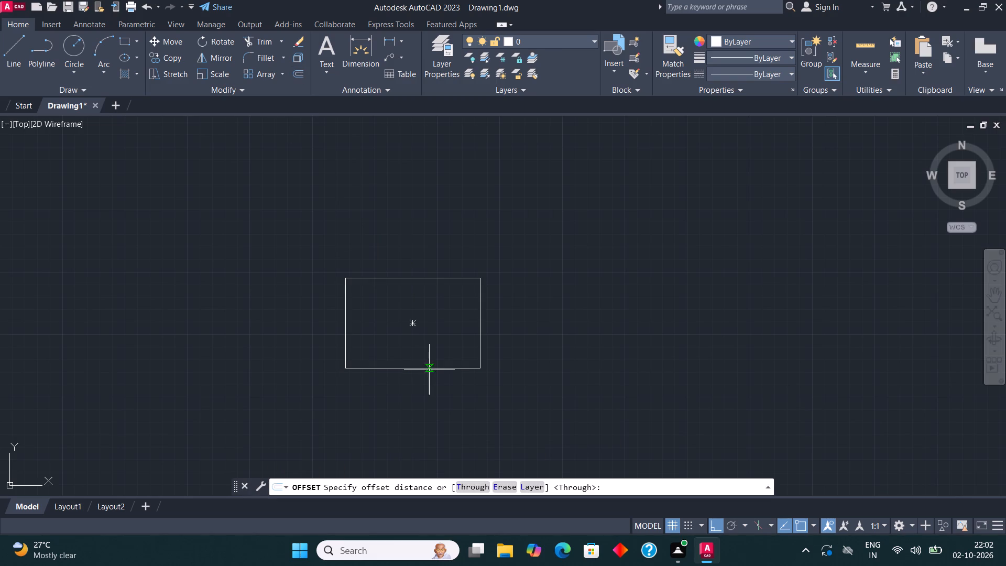
{"action": "left_click", "coordinate": [390, 280]}
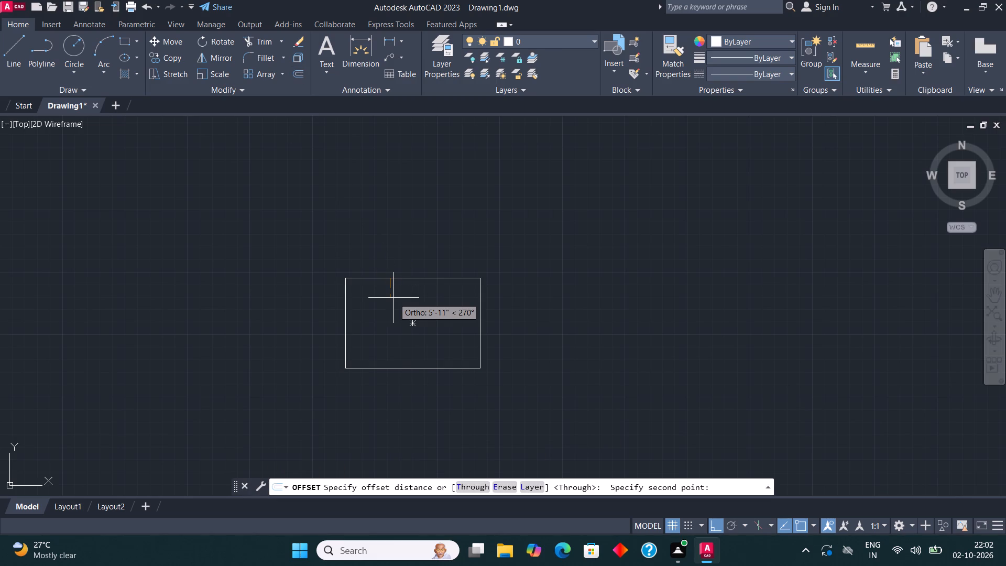
{"action": "type", "text": "9\""}
{"action": "key", "text": "Return"}
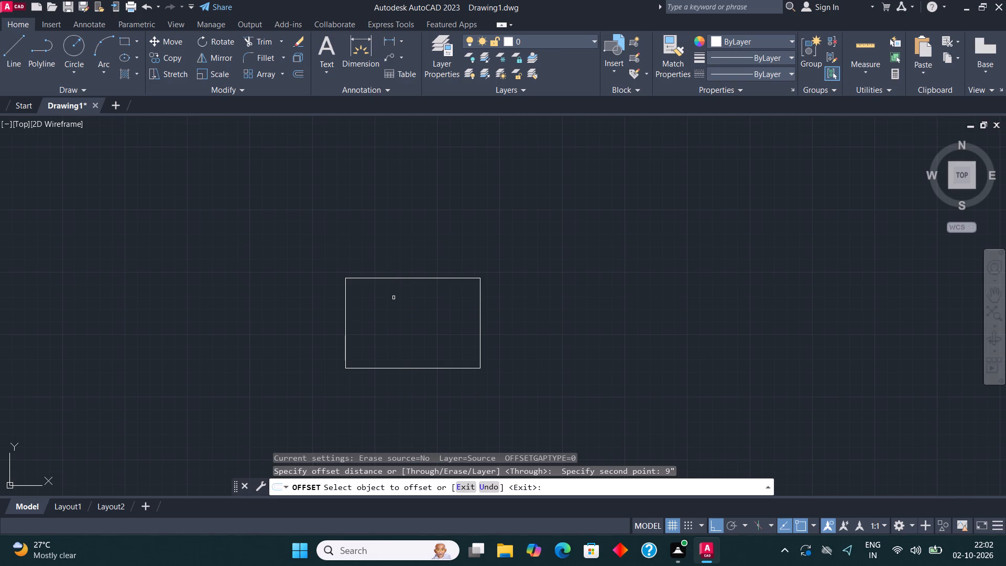
{"action": "left_click", "coordinate": [402, 277]}
{"action": "left_click", "coordinate": [398, 296]}
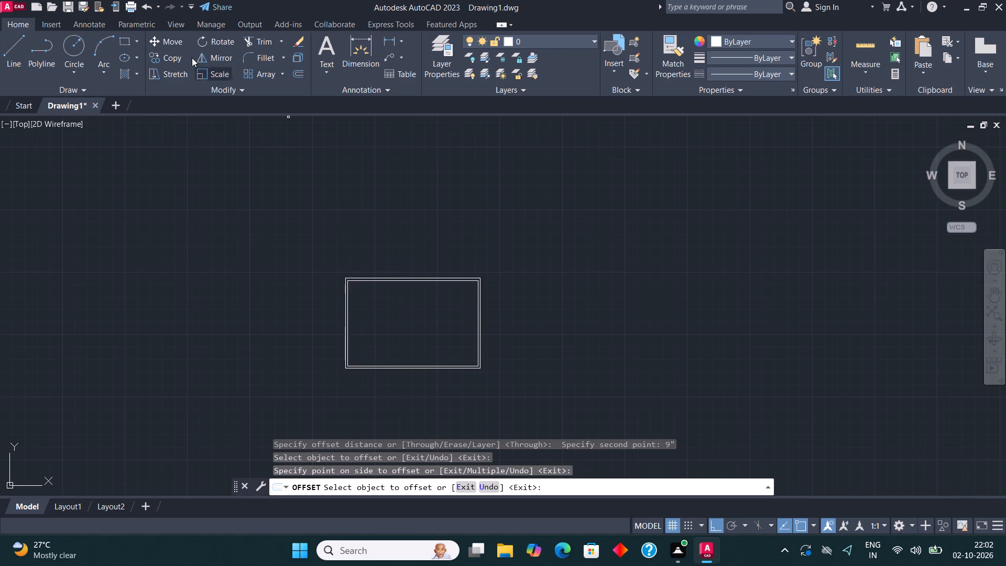
Draw a room outline from the inner upper-left wall corner with orthogonal lines: 12' across, 12'9" down, and 12' back to the wall.
{"action": "left_click", "coordinate": [15, 49]}
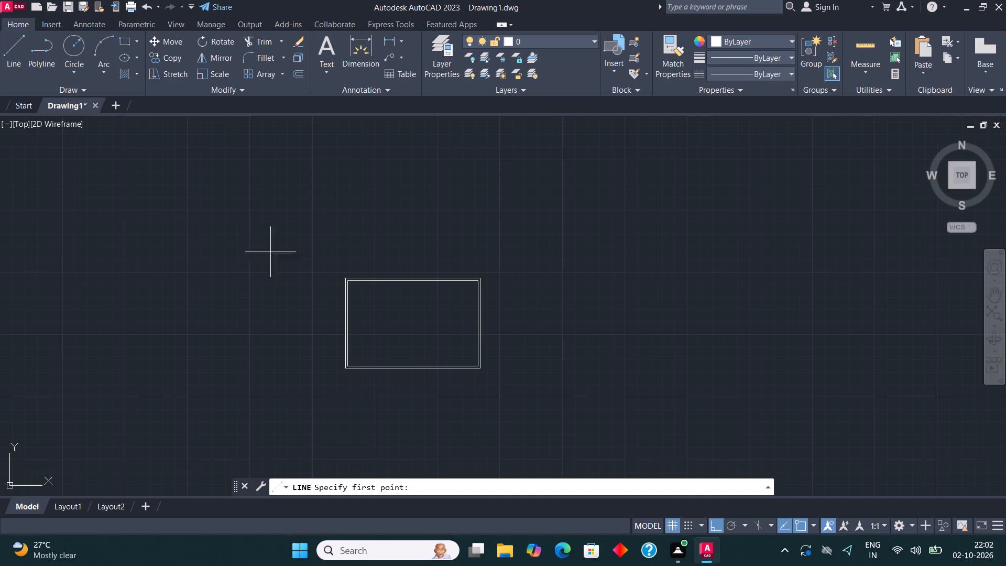
{"action": "scroll", "coordinate": [355, 280], "scroll_direction": "up", "scroll_amount": 5}
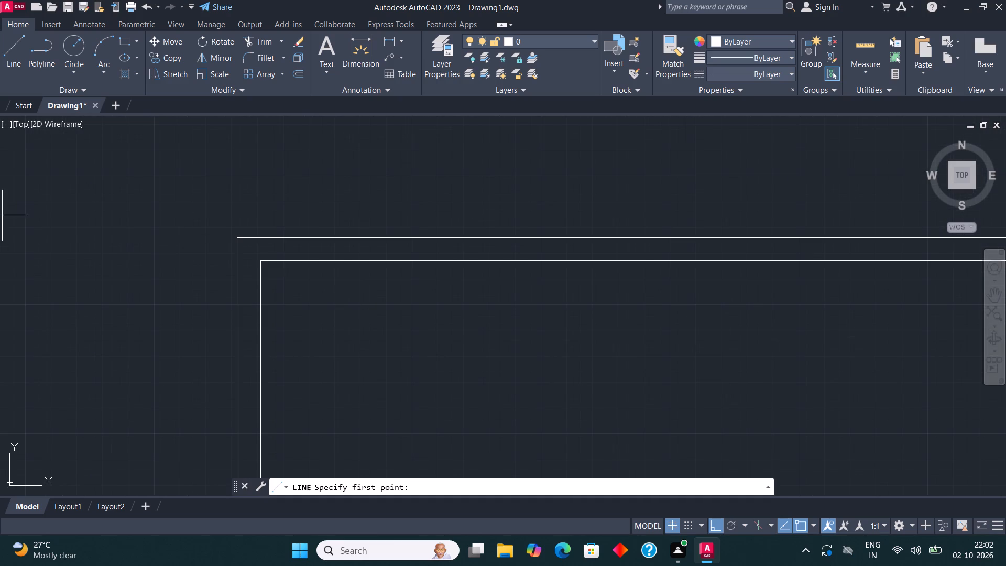
{"action": "left_click", "coordinate": [257, 262]}
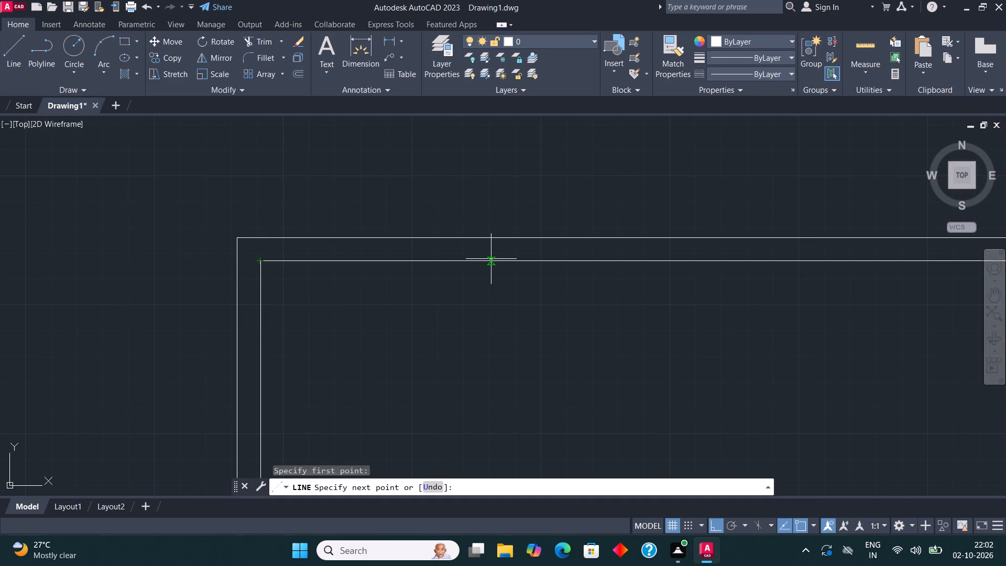
{"action": "type", "text": "12'"}
{"action": "key", "text": "Return"}
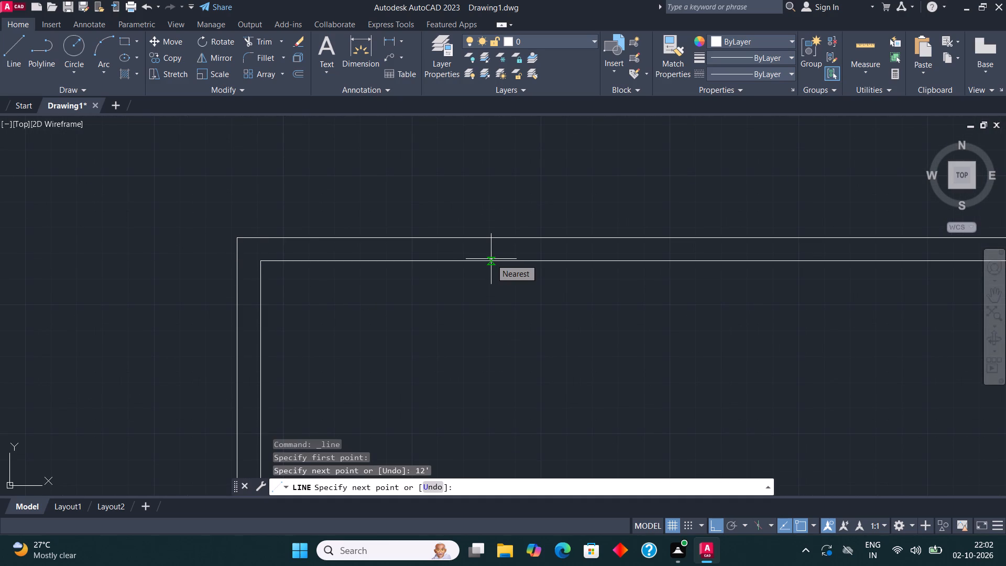
{"action": "type", "text": "12'9\""}
{"action": "key", "text": "Return"}
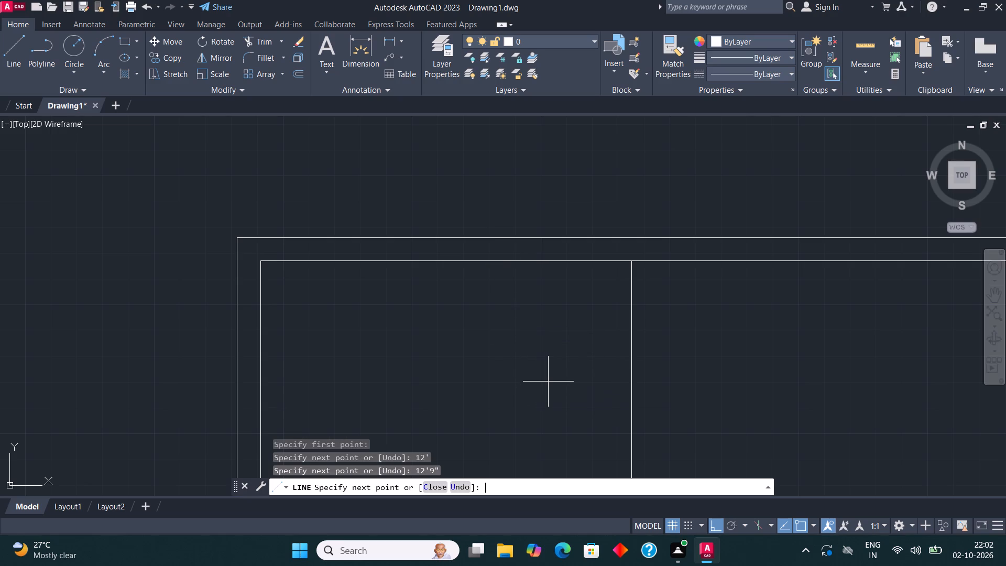
{"action": "scroll", "coordinate": [561, 271], "scroll_direction": "down", "scroll_amount": 2}
{"action": "type", "text": "12'"}
{"action": "key", "text": "Return"}
{"action": "key", "text": "Escape"}
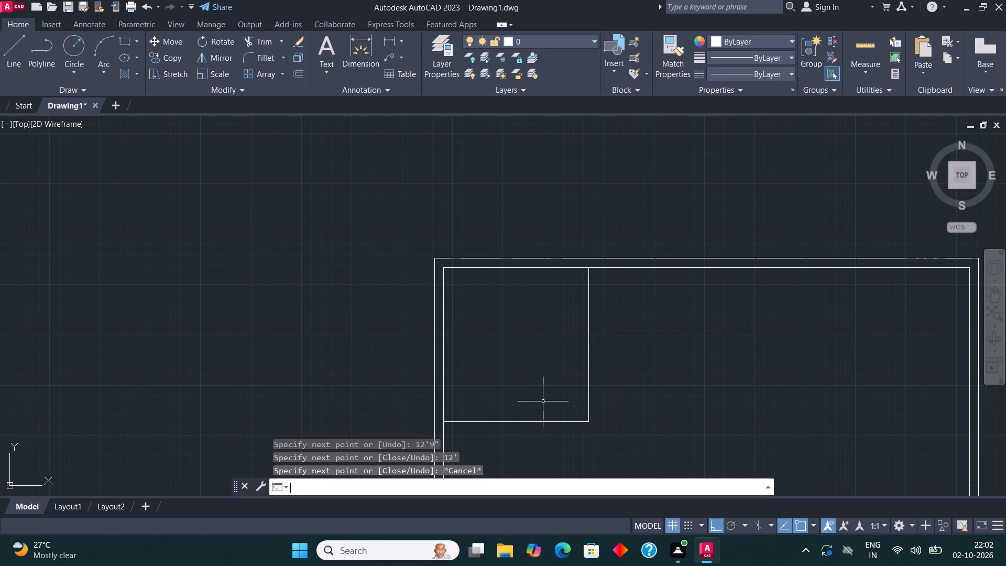
Offset the room's right and bottom lines 4.5" outward to form its partition walls.
{"action": "scroll", "coordinate": [542, 401], "scroll_direction": "down", "scroll_amount": 2}
{"action": "scroll", "coordinate": [551, 417], "scroll_direction": "up", "scroll_amount": 2}
{"action": "left_click_drag", "start_coordinate": [600, 399], "coordinate": [586, 384]}
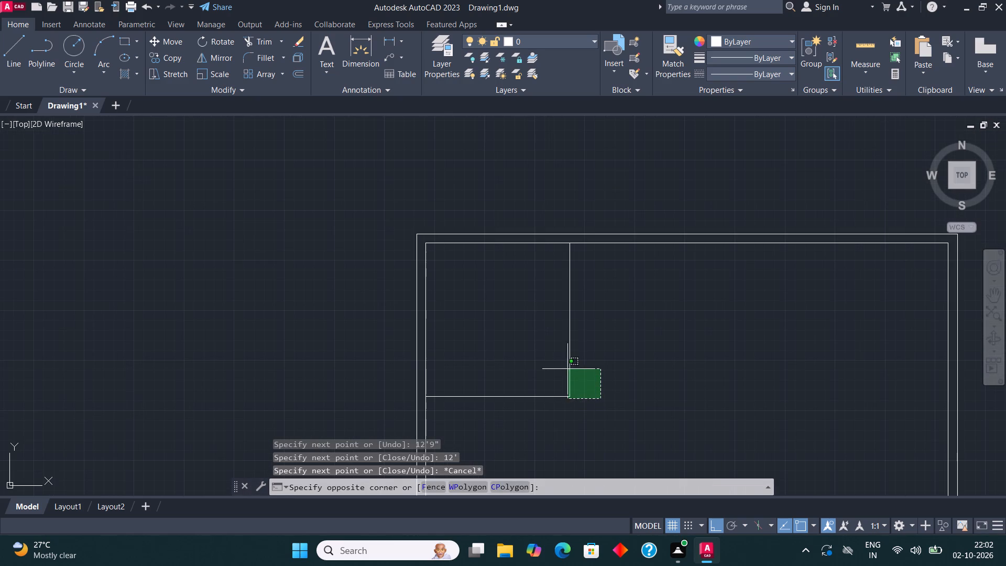
{"action": "left_click", "coordinate": [549, 349]}
{"action": "left_click", "coordinate": [298, 73]}
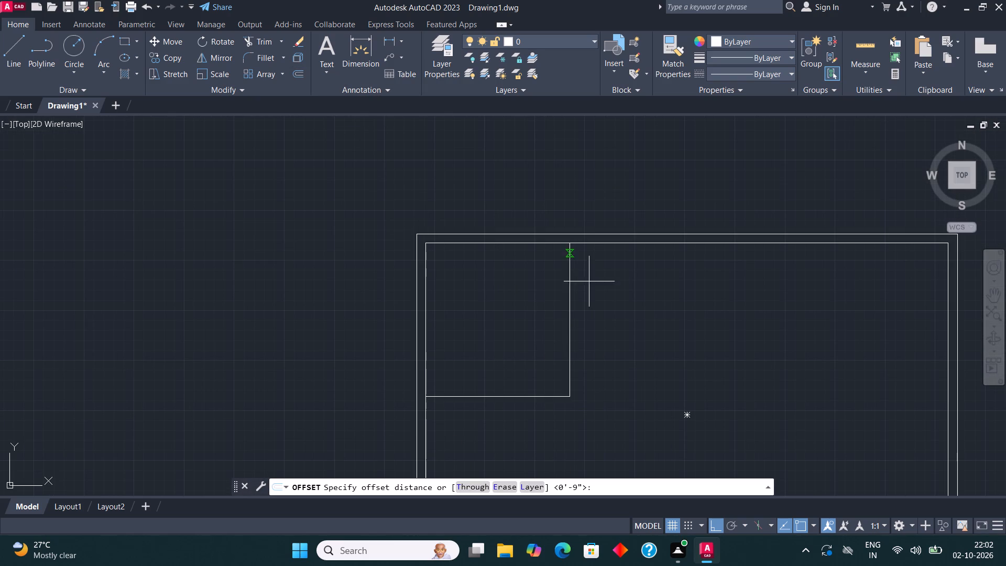
{"action": "left_click", "coordinate": [570, 329]}
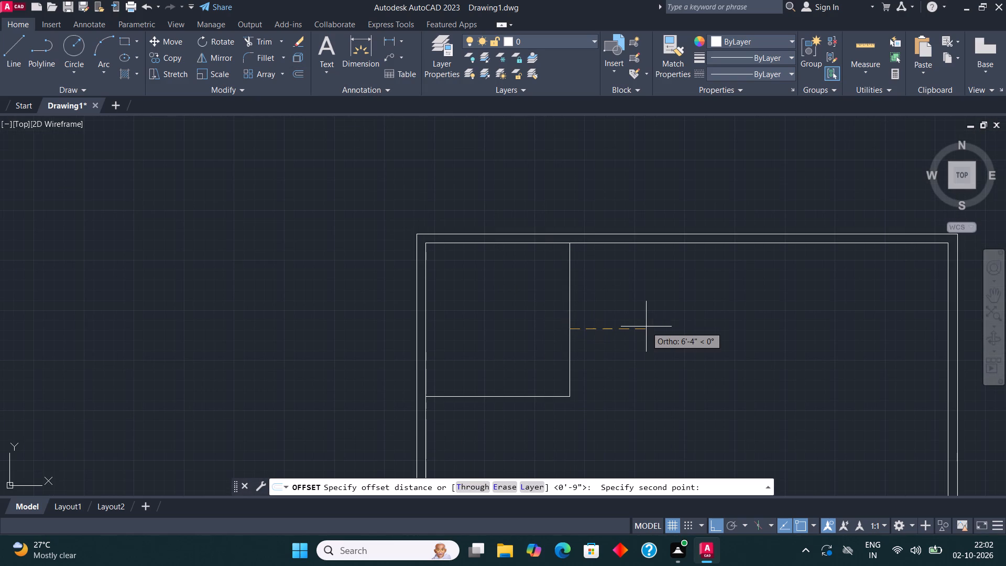
{"action": "type", "text": "4.5\""}
{"action": "key", "text": "Return"}
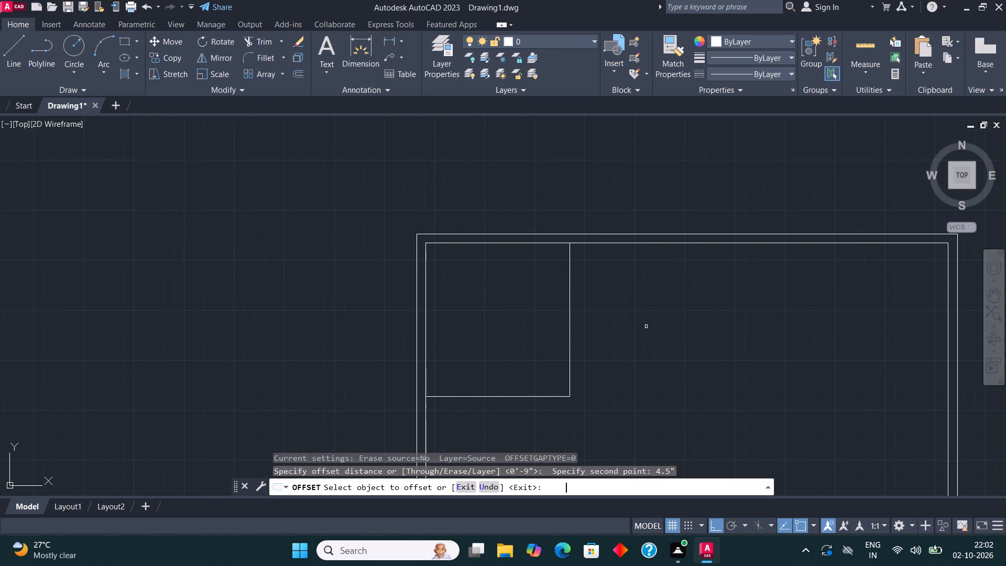
{"action": "left_click", "coordinate": [568, 319]}
{"action": "left_click", "coordinate": [592, 332]}
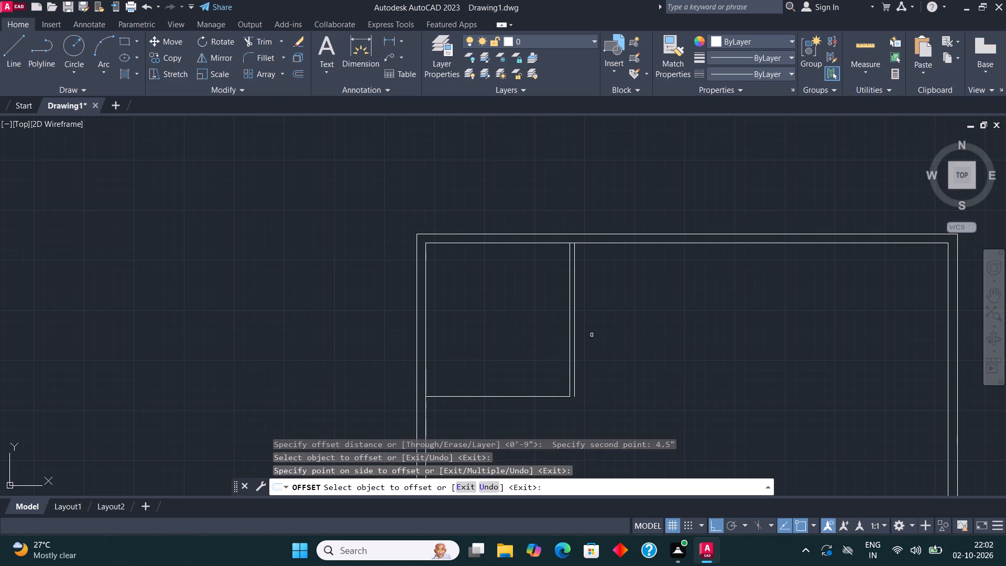
{"action": "left_click", "coordinate": [524, 396]}
{"action": "left_click", "coordinate": [525, 420]}
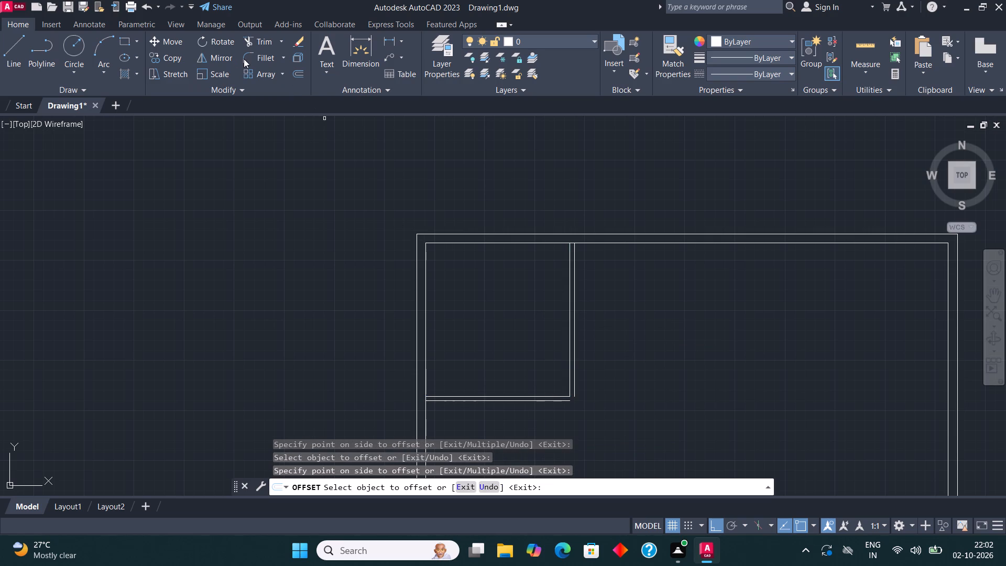
Fillet the two offset lines of the 12' by 12'9" room into a closed outer corner.
{"action": "left_click", "coordinate": [252, 59]}
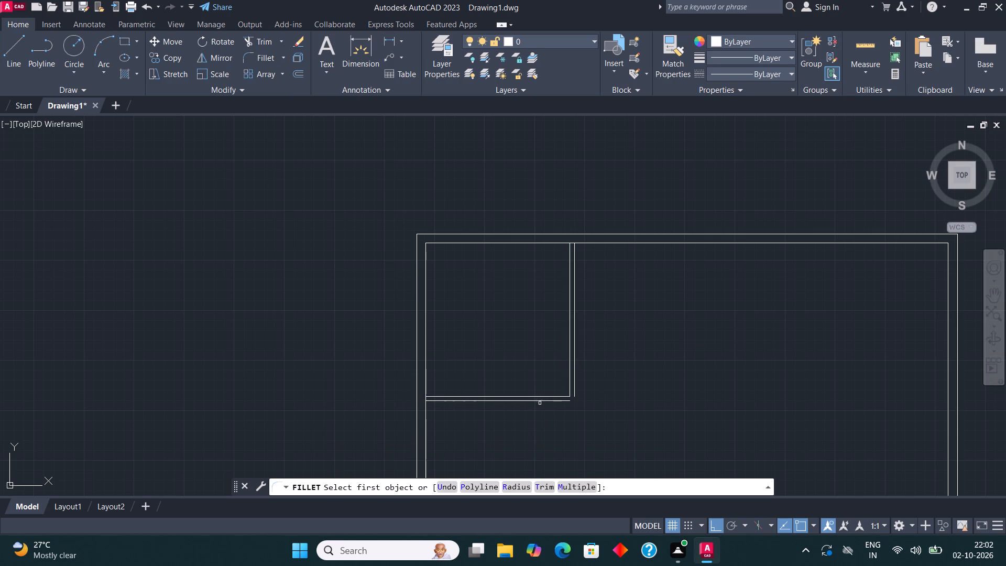
{"action": "left_click", "coordinate": [542, 400]}
{"action": "left_click", "coordinate": [573, 384]}
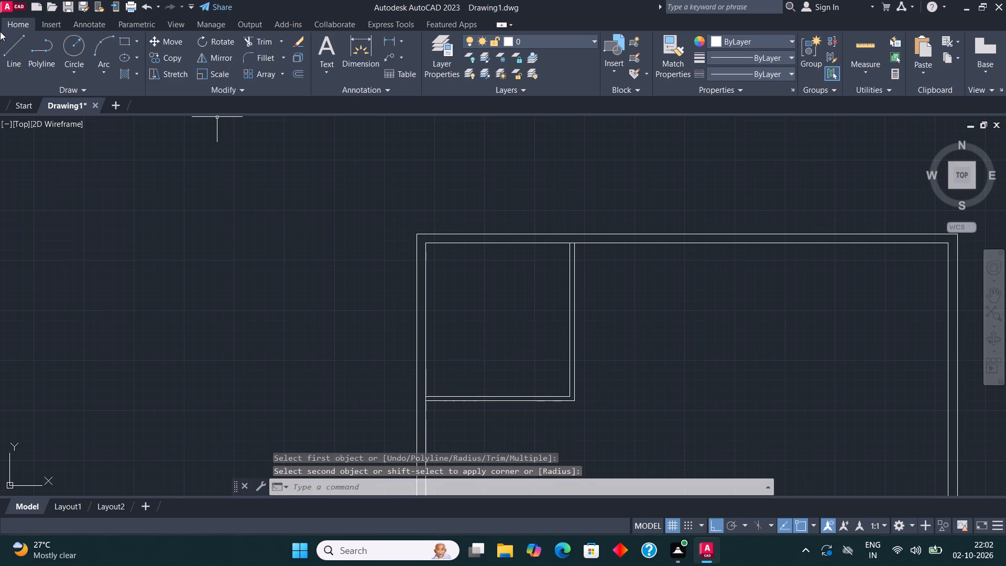
Draw a second room against the top wall from the partition's outer top end, with lines 6' right, 5'6" down and 6' back.
{"action": "left_click", "coordinate": [12, 41]}
{"action": "middle_click_drag", "start_coordinate": [429, 210], "coordinate": [351, 212]}
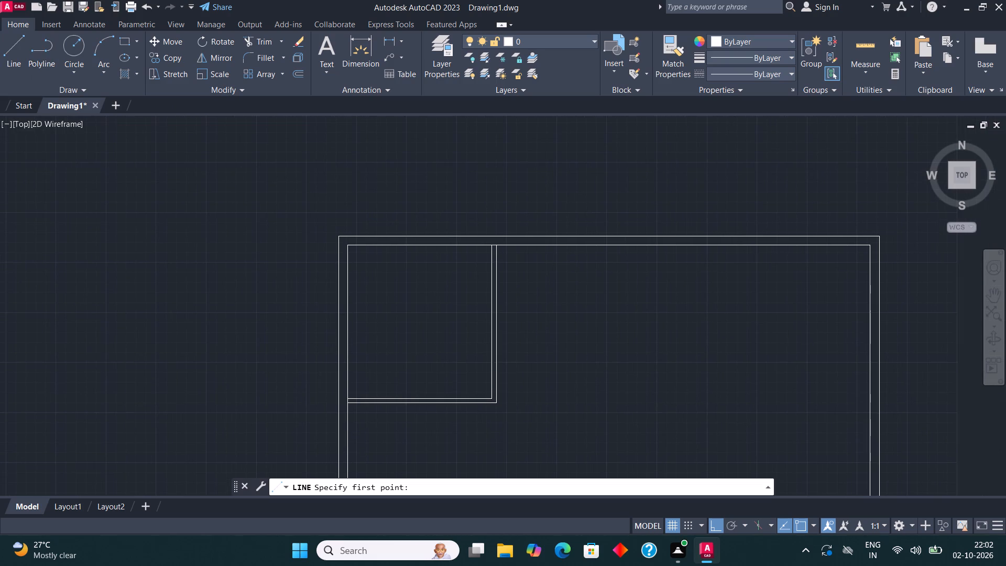
{"action": "scroll", "coordinate": [534, 246], "scroll_direction": "up", "scroll_amount": 1}
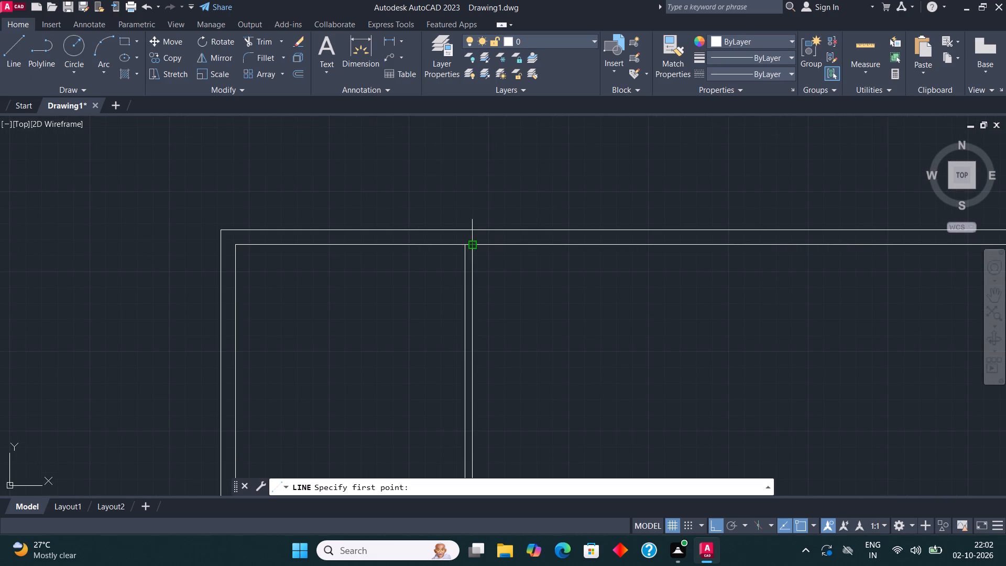
{"action": "left_click", "coordinate": [475, 245]}
{"action": "type", "text": "6'"}
{"action": "key", "text": "Return"}
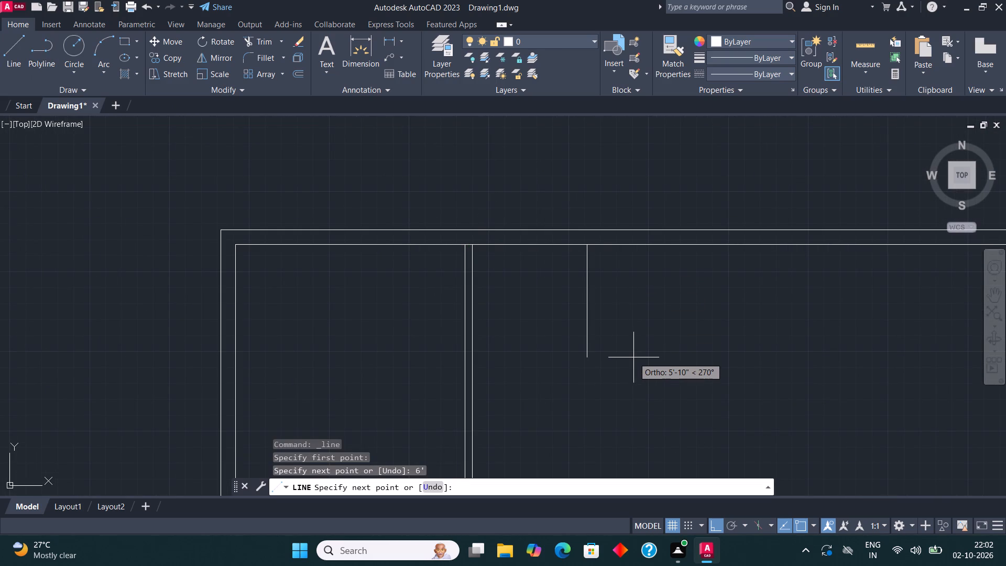
{"action": "type", "text": "5'"}
{"action": "key", "text": "6"}
{"action": "key", "text": "shift+quotedbl"}
{"action": "key", "text": "Return"}
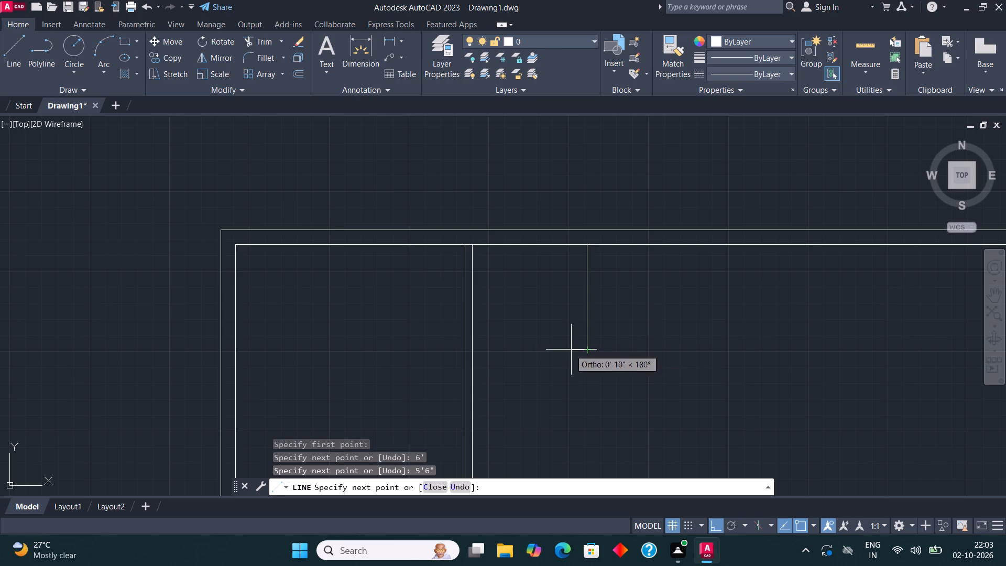
{"action": "type", "text": "6'"}
{"action": "key", "text": "Return"}
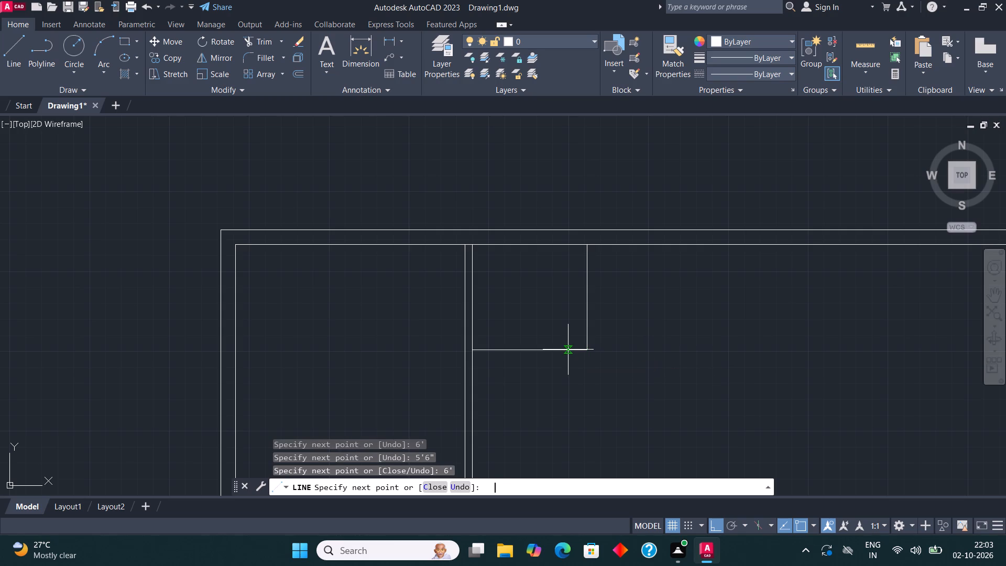
{"action": "key", "text": "Escape"}
Offset the 6' by 5'6" room's right and bottom lines 4.5" outward to form its partition walls.
{"action": "left_click", "coordinate": [609, 354]}
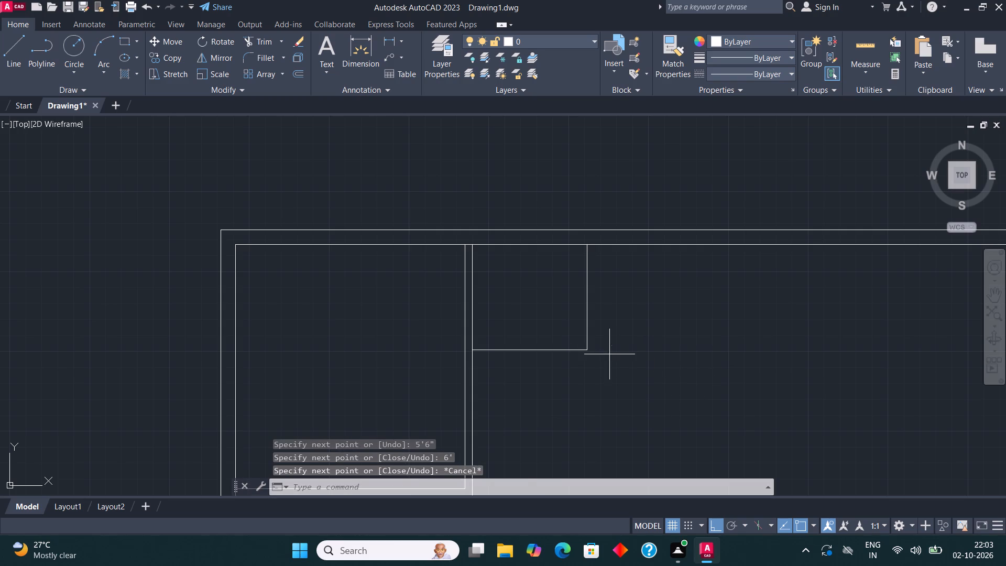
{"action": "left_click", "coordinate": [566, 325]}
{"action": "left_click", "coordinate": [302, 73]}
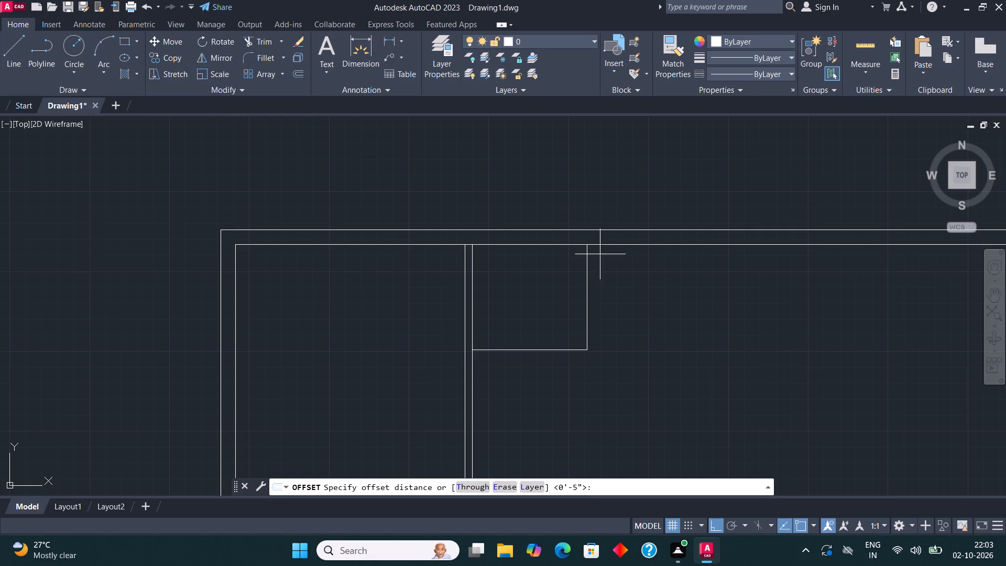
{"action": "left_click", "coordinate": [584, 297]}
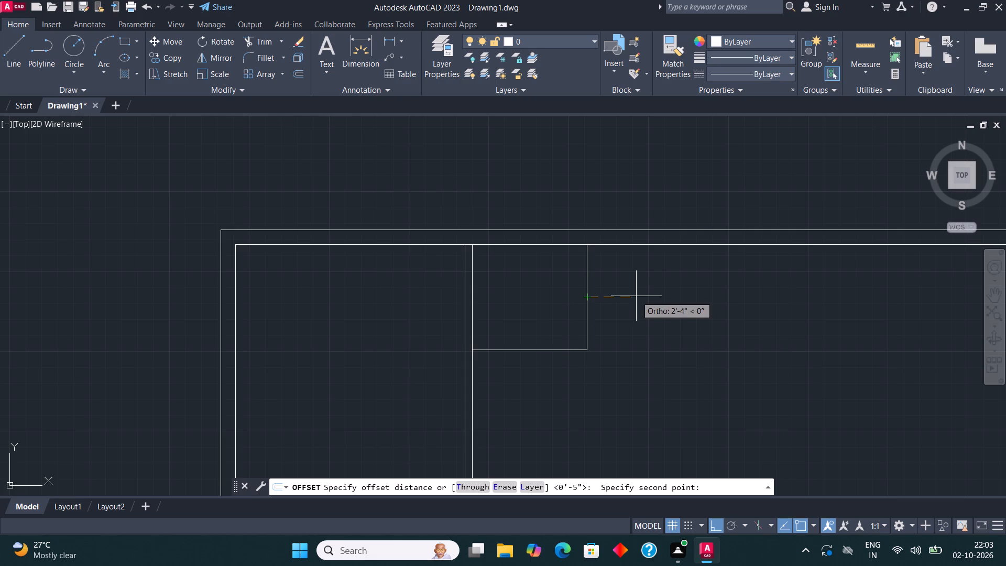
{"action": "type", "text": "4.5\""}
{"action": "key", "text": "Return"}
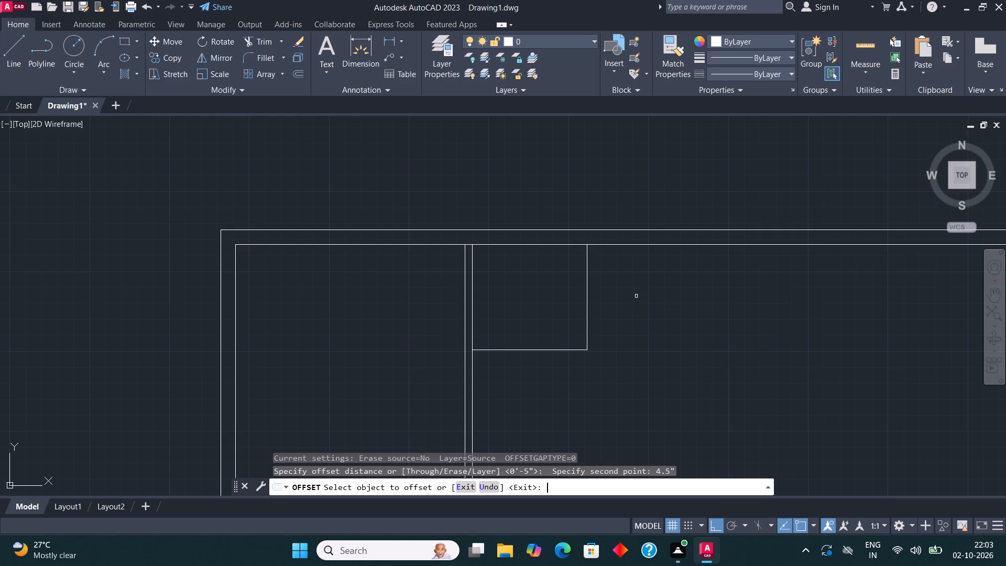
{"action": "left_click", "coordinate": [586, 294]}
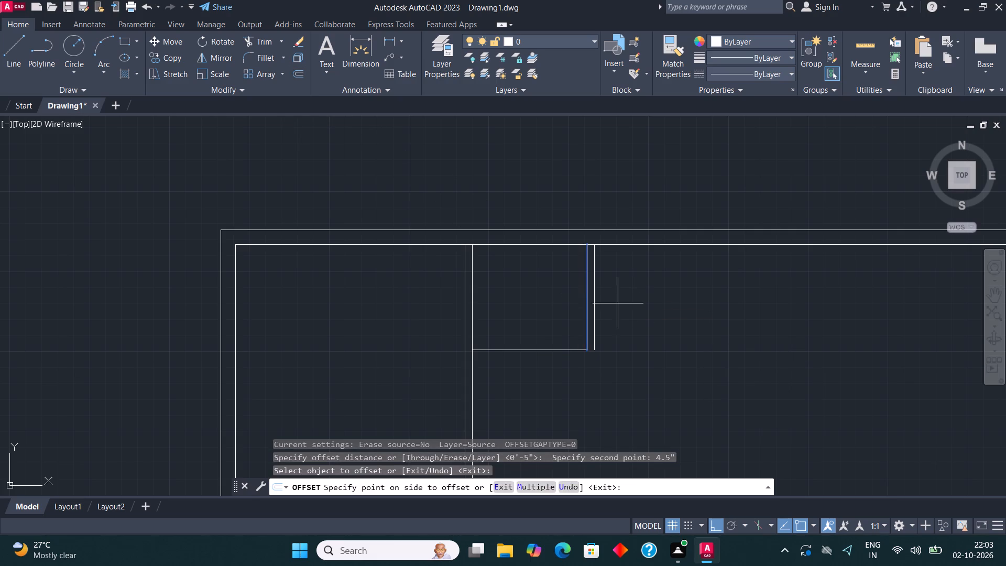
{"action": "left_click", "coordinate": [618, 303]}
{"action": "left_click", "coordinate": [539, 349]}
{"action": "left_click", "coordinate": [535, 364]}
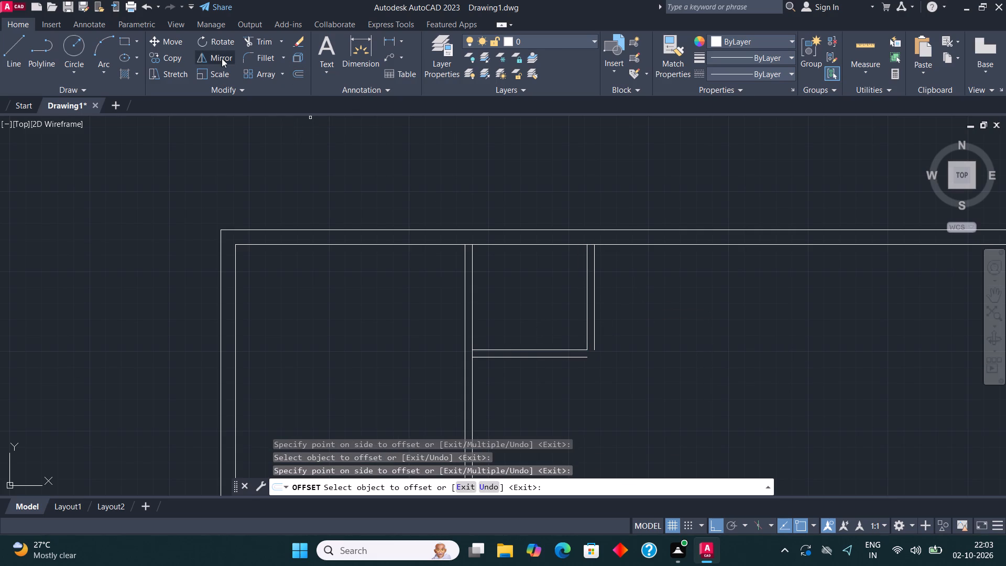
Fillet the small room's two offset lines into a closed outer corner.
{"action": "left_click", "coordinate": [265, 61]}
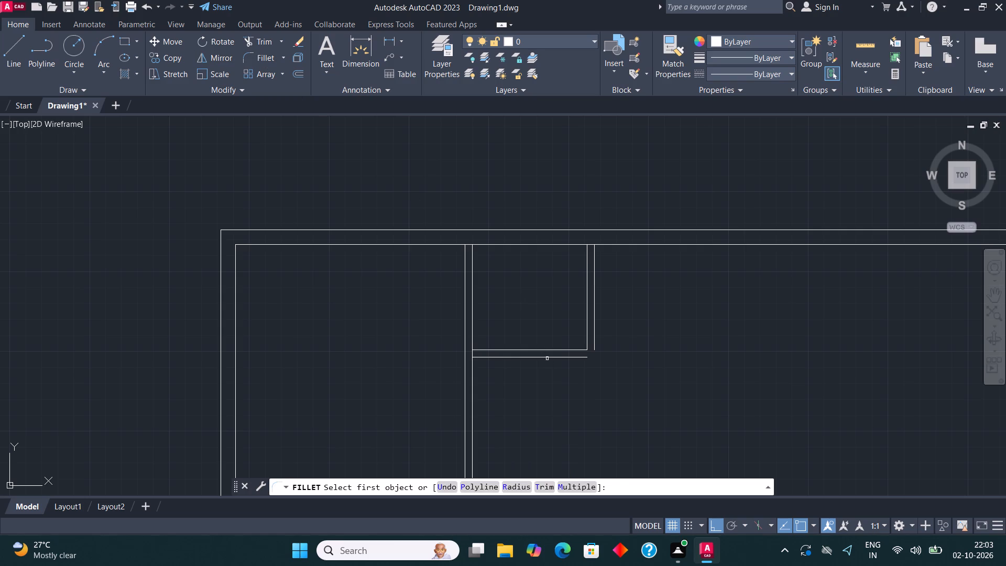
{"action": "left_click", "coordinate": [547, 356]}
{"action": "left_click", "coordinate": [594, 341]}
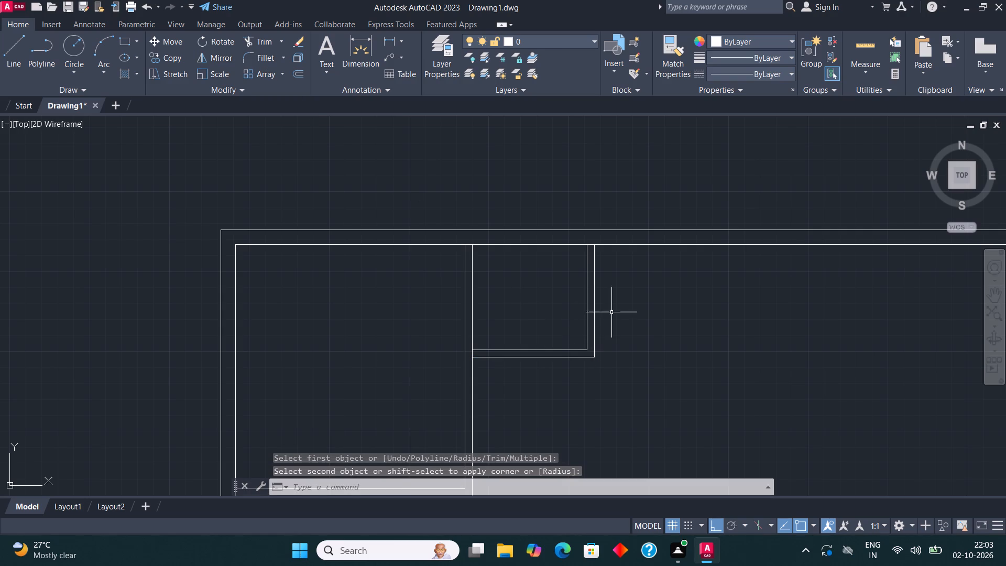
Draw a third room below the small one from its lower-left outer wall corner, with lines 6'10" down, 6' right and 6'10" up.
{"action": "middle_click_drag", "start_coordinate": [603, 310], "coordinate": [458, 279]}
{"action": "left_click", "coordinate": [5, 46]}
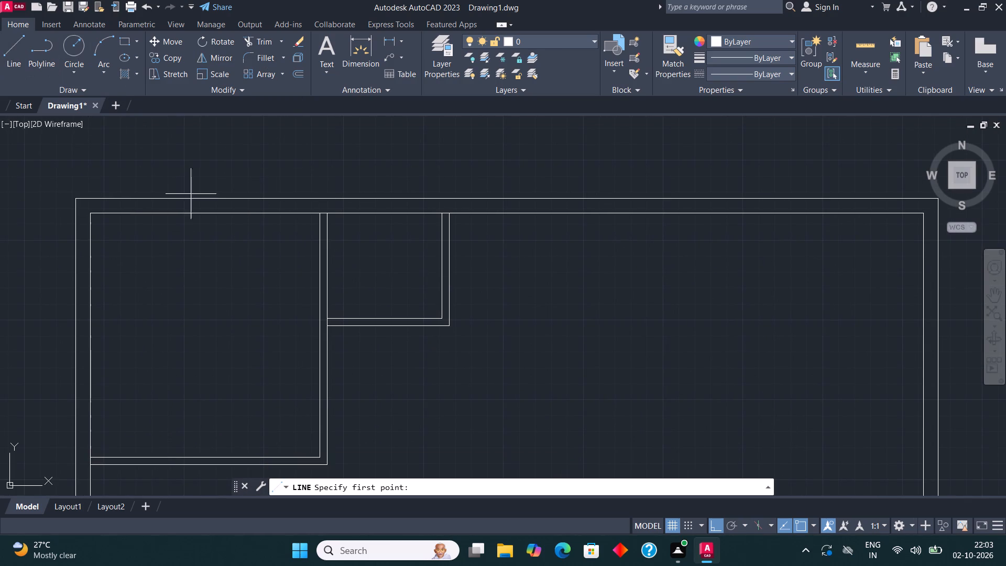
{"action": "left_click", "coordinate": [326, 329]}
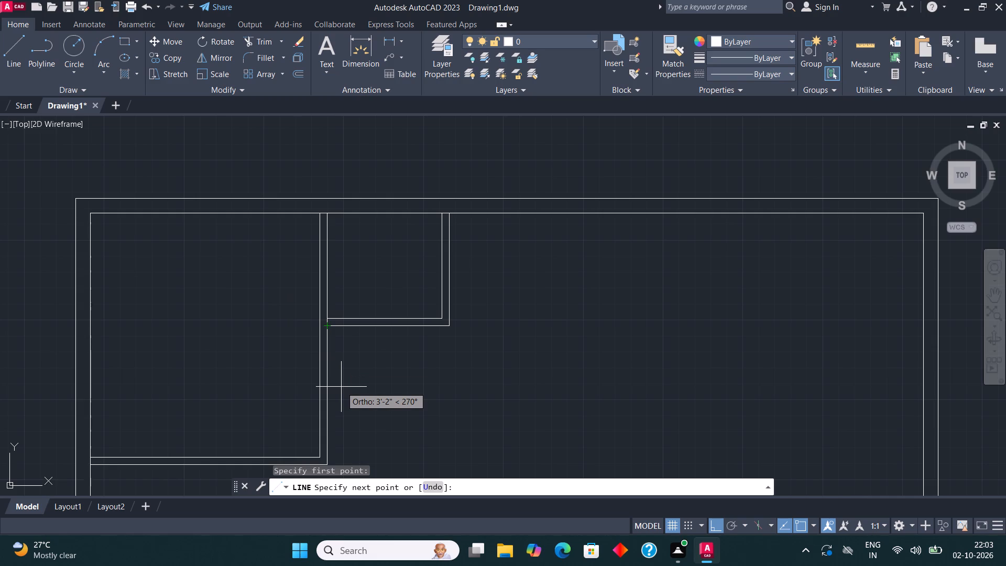
{"action": "type", "text": "6'10\""}
{"action": "key", "text": "Return"}
{"action": "scroll", "coordinate": [345, 391], "scroll_direction": "down", "scroll_amount": 1}
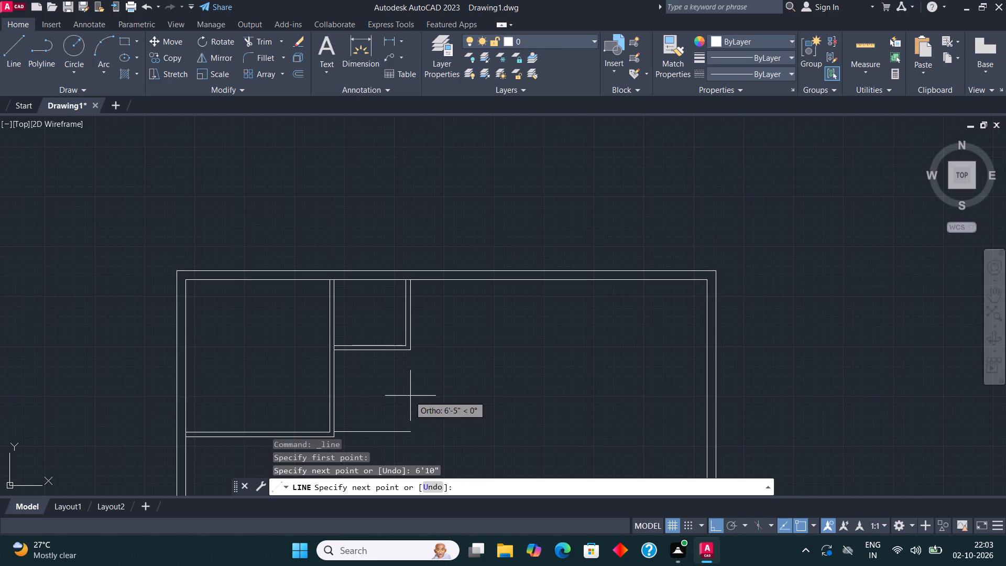
{"action": "scroll", "coordinate": [408, 396], "scroll_direction": "down", "scroll_amount": 1}
{"action": "scroll", "coordinate": [366, 425], "scroll_direction": "up", "scroll_amount": 3}
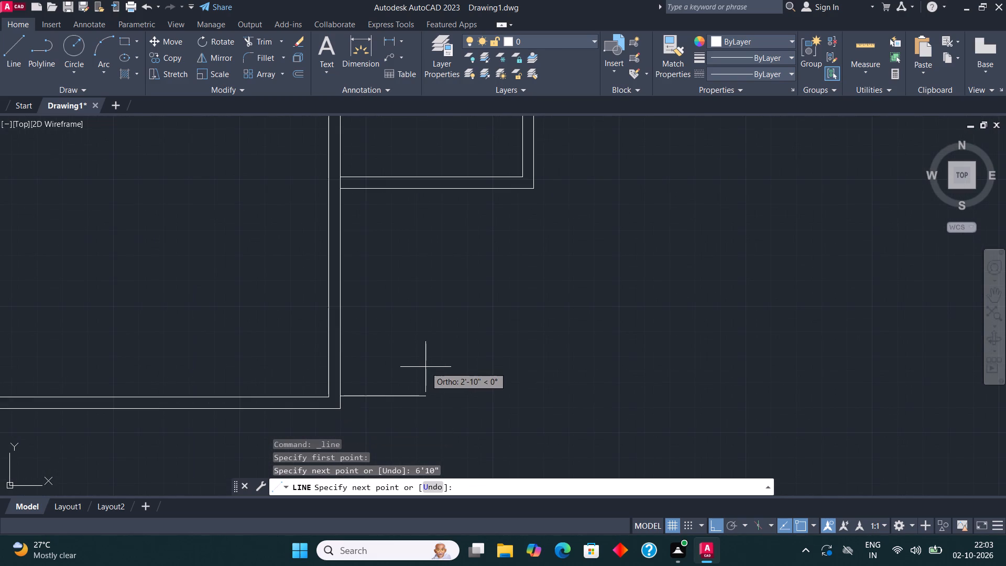
{"action": "type", "text": "6'"}
{"action": "key", "text": "Return"}
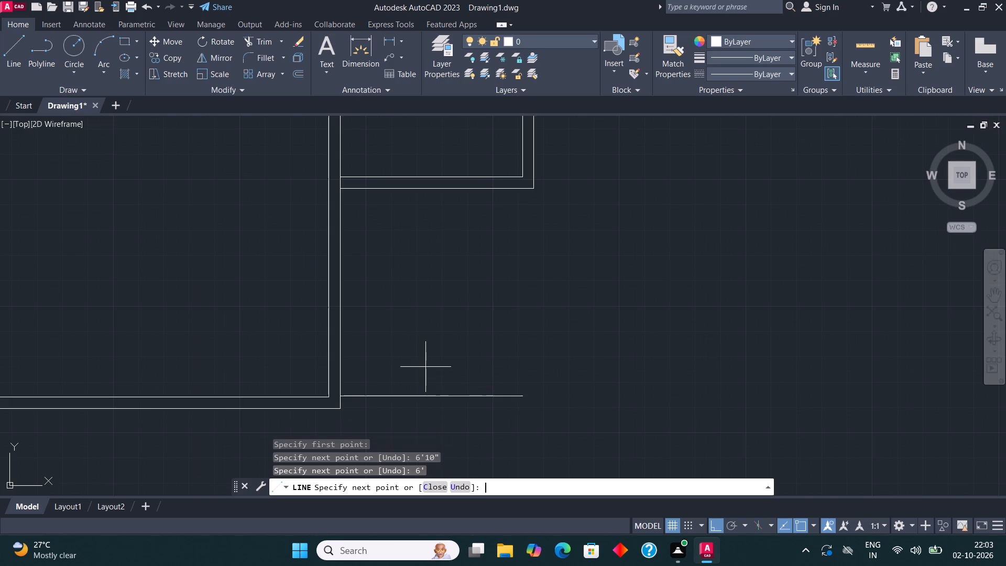
{"action": "type", "text": "6'10\""}
{"action": "key", "text": "Return"}
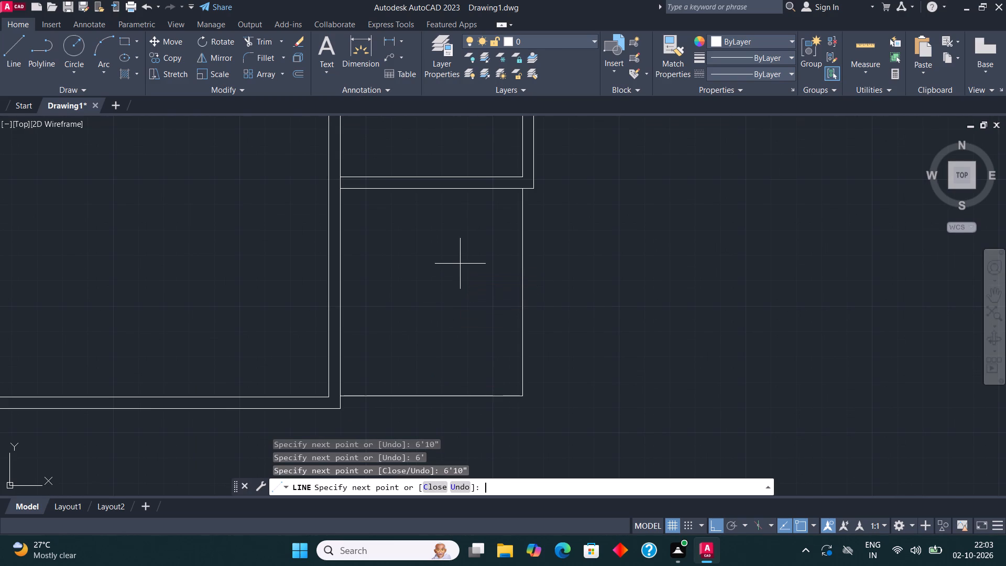
{"action": "key", "text": "Escape"}
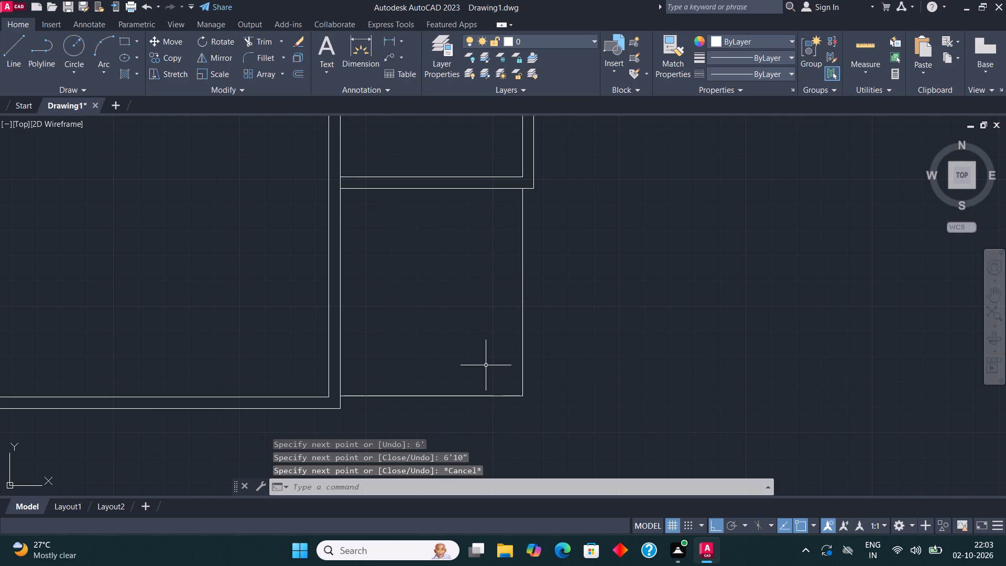
Offset the third room's right and bottom lines 4.5" outward to form its partition walls.
{"action": "left_click_drag", "start_coordinate": [534, 407], "coordinate": [518, 383]}
{"action": "left_click", "coordinate": [488, 358]}
{"action": "left_click", "coordinate": [296, 76]}
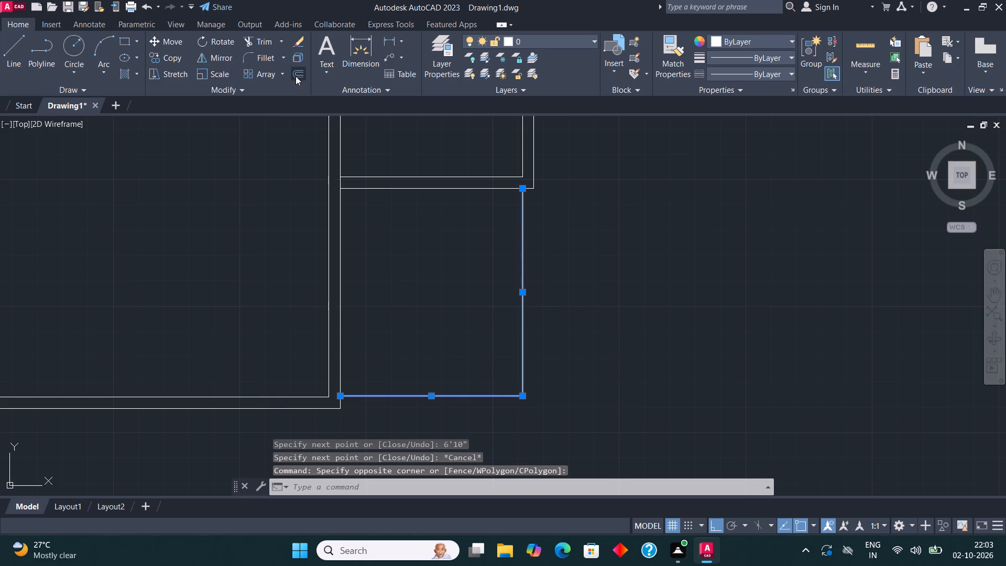
{"action": "left_click", "coordinate": [519, 296]}
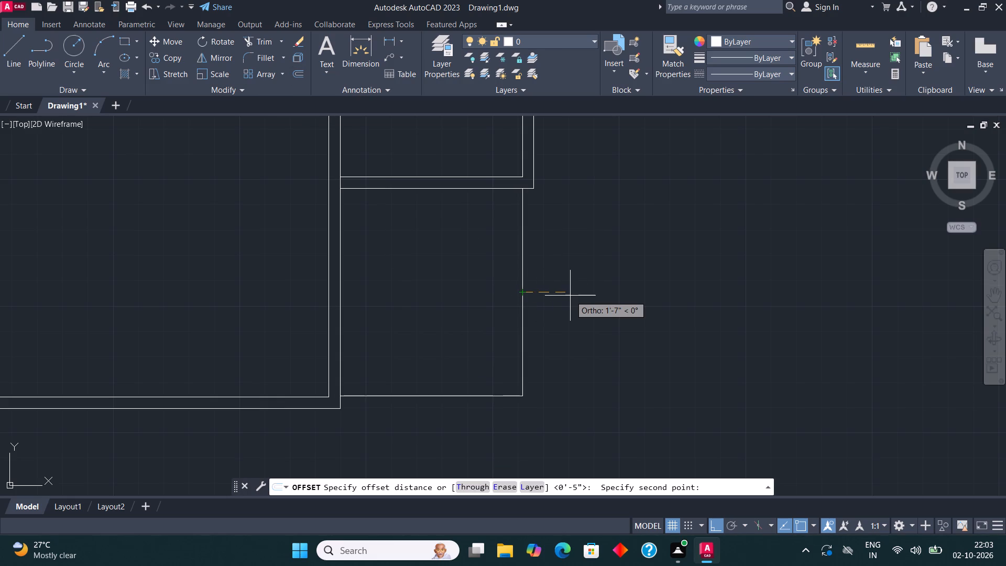
{"action": "type", "text": "4.5\""}
{"action": "key", "text": "Return"}
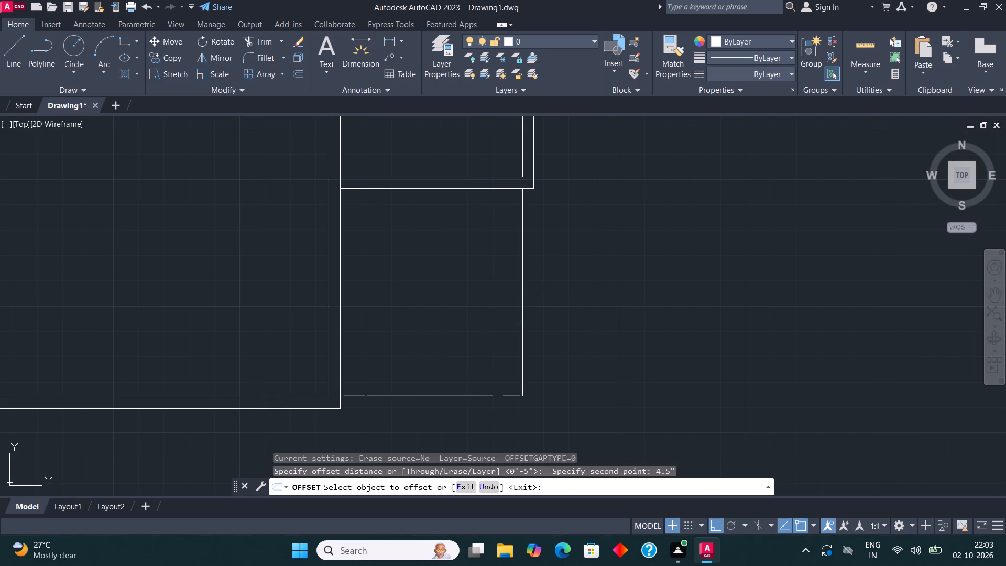
{"action": "left_click", "coordinate": [522, 322]}
{"action": "left_click", "coordinate": [587, 300]}
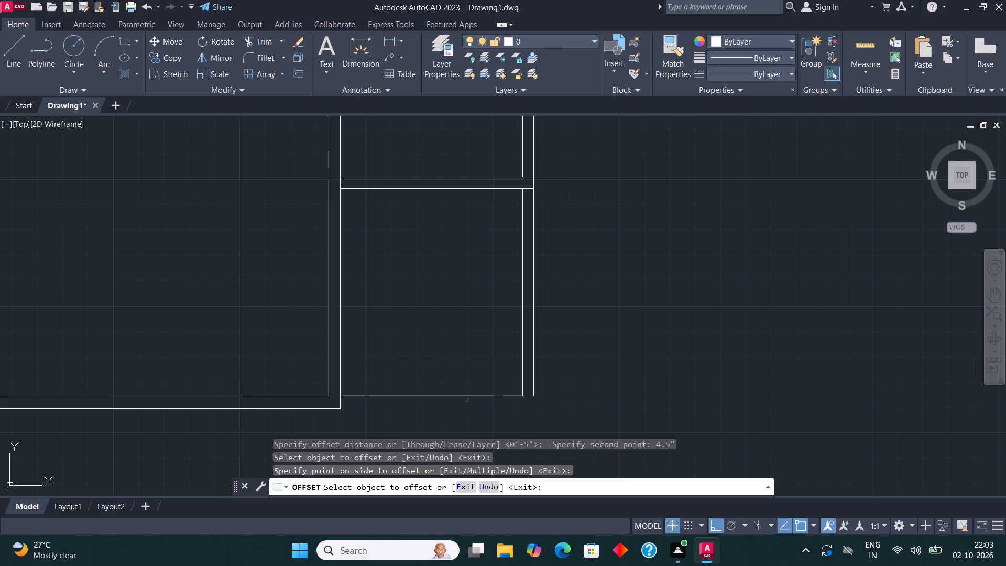
{"action": "left_click", "coordinate": [468, 397]}
{"action": "left_click", "coordinate": [467, 411]}
Fillet the third room's two offset lines into a closed outer corner.
{"action": "left_click", "coordinate": [269, 47]}
{"action": "left_click", "coordinate": [263, 57]}
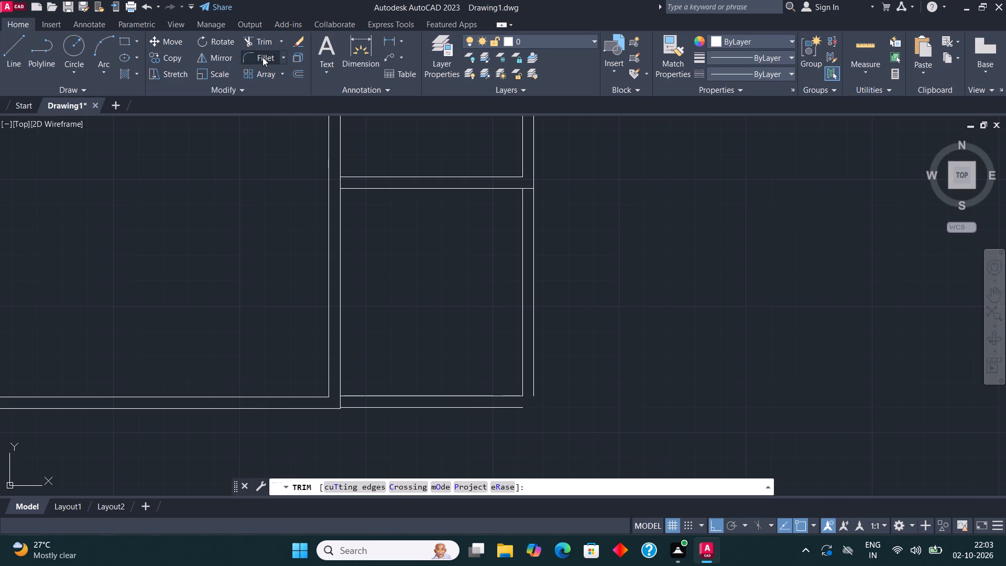
{"action": "left_click", "coordinate": [507, 408]}
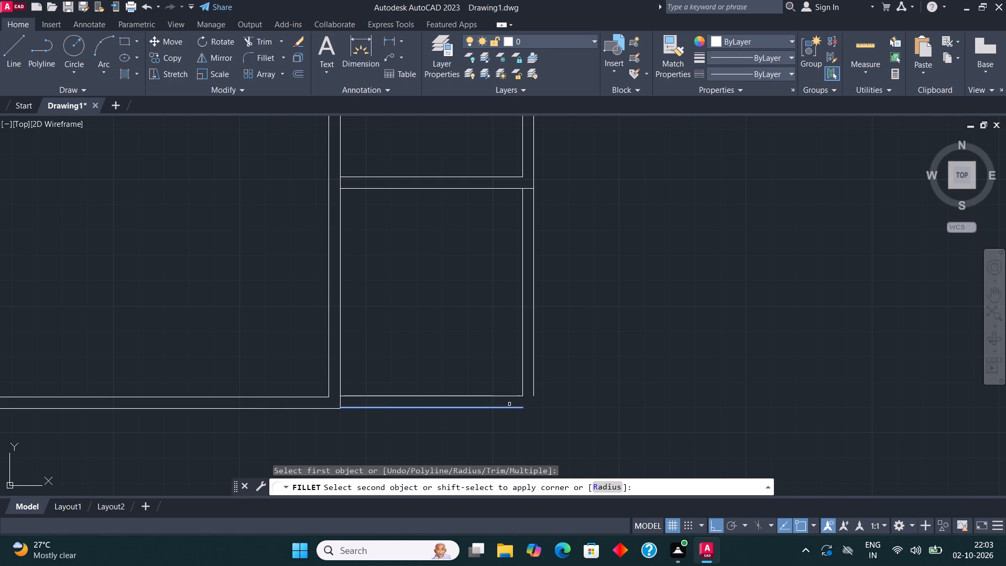
{"action": "left_click", "coordinate": [533, 376]}
Draw a fourth room from the second room's outer top-right wall end, with lines 12' right, 12'9" down and back to the third room's outer wall.
{"action": "scroll", "coordinate": [434, 375], "scroll_direction": "down", "scroll_amount": 3}
{"action": "middle_click_drag", "start_coordinate": [504, 356], "coordinate": [487, 349]}
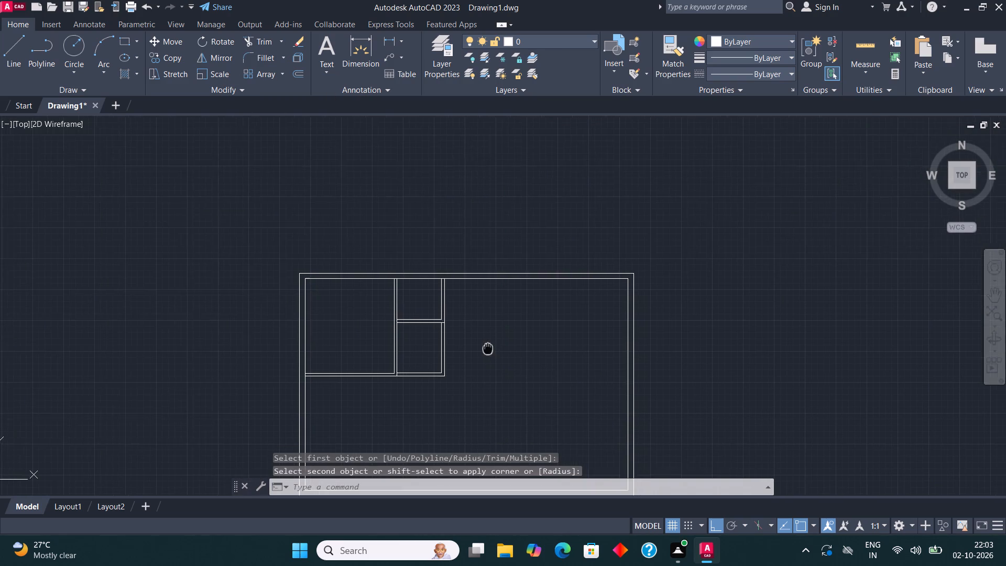
{"action": "middle_click_drag", "start_coordinate": [487, 349], "coordinate": [485, 346]}
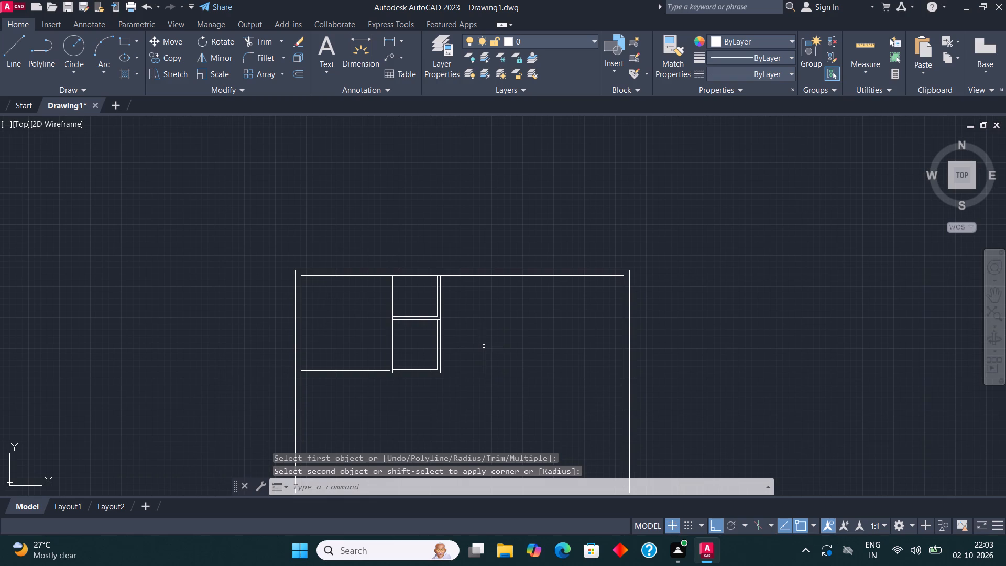
{"action": "left_click", "coordinate": [13, 51]}
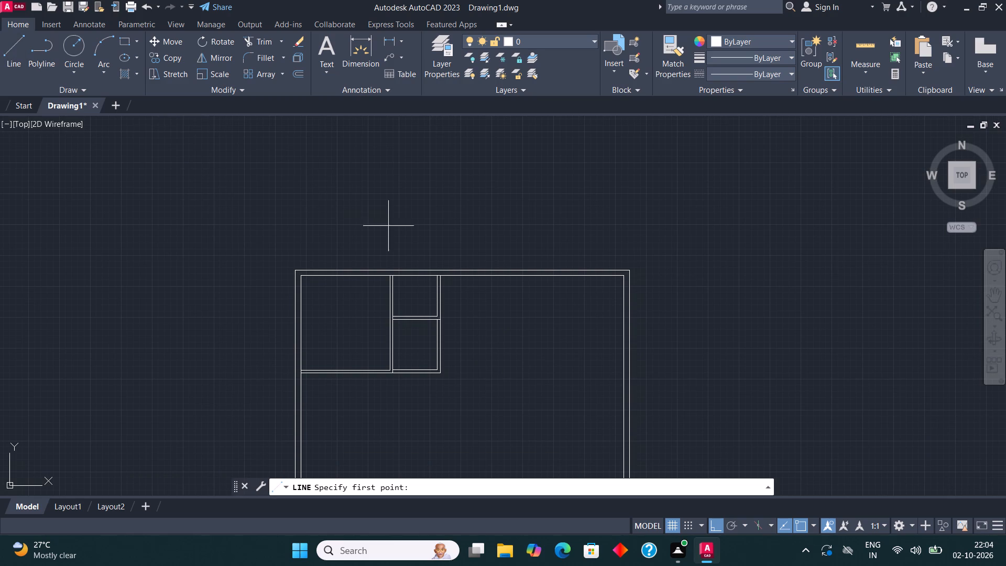
{"action": "scroll", "coordinate": [447, 280], "scroll_direction": "up", "scroll_amount": 4}
{"action": "left_click", "coordinate": [376, 254]}
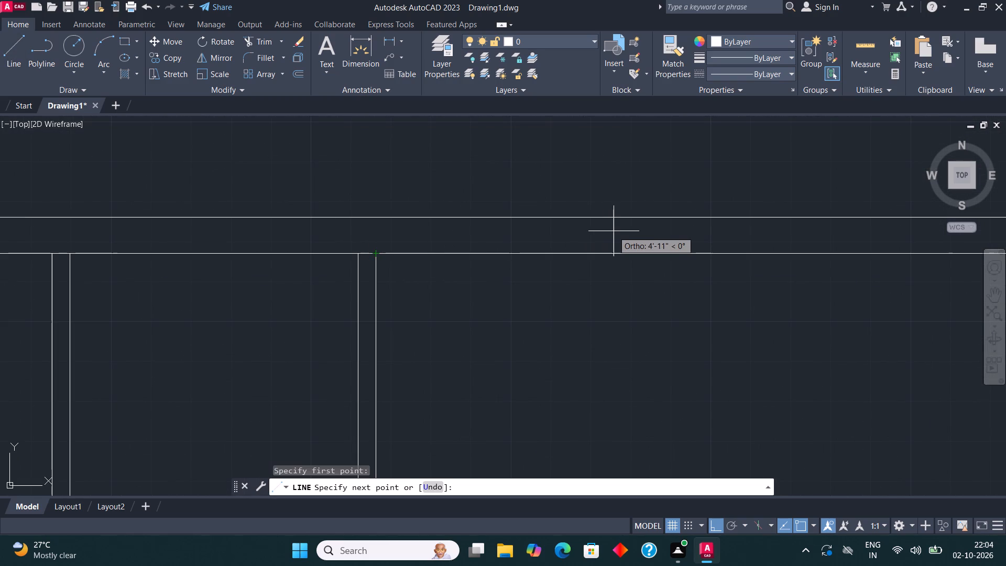
{"action": "type", "text": "12'"}
{"action": "key", "text": "Return"}
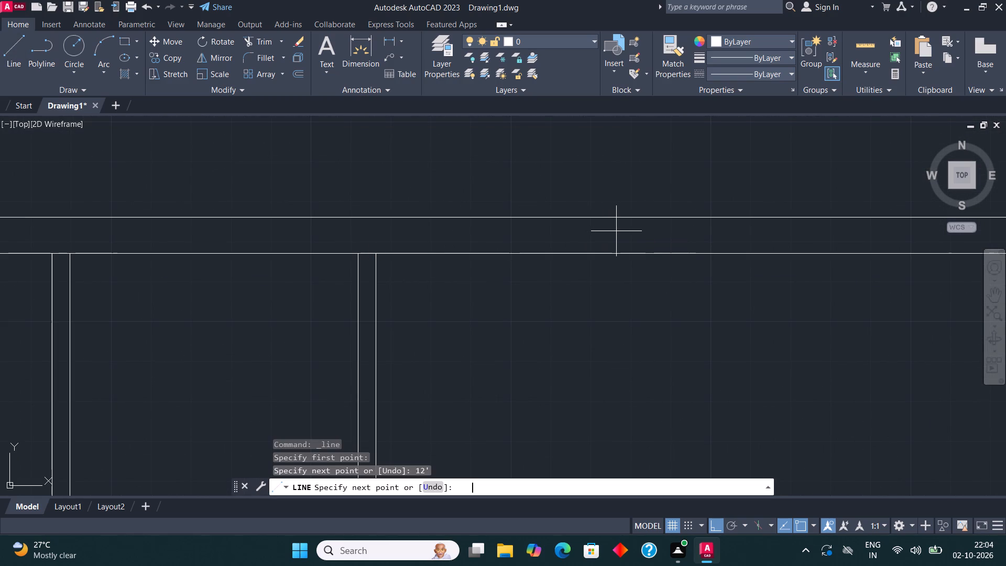
{"action": "scroll", "coordinate": [632, 244], "scroll_direction": "down", "scroll_amount": 3}
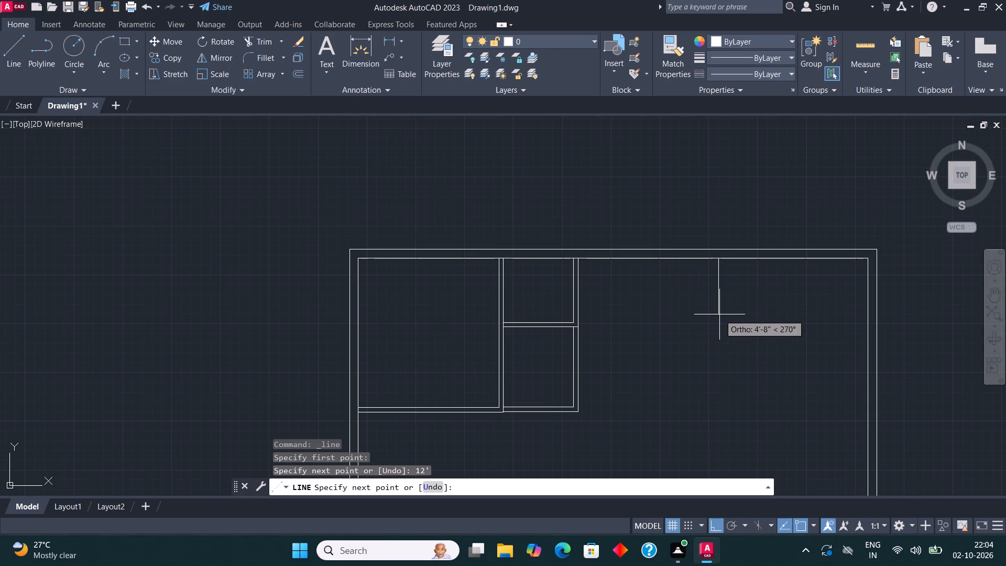
{"action": "type", "text": "12'9\""}
{"action": "key", "text": "Return"}
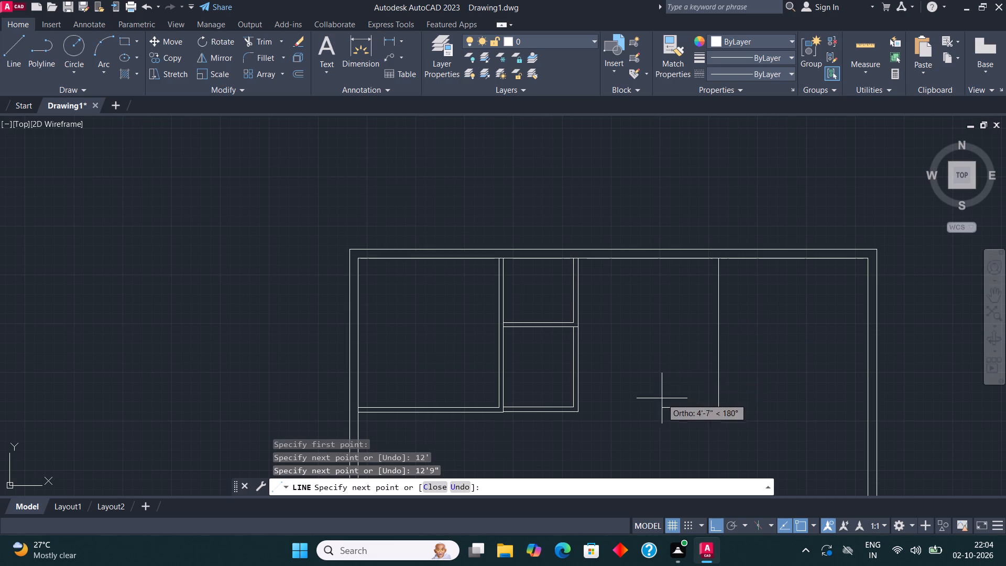
{"action": "scroll", "coordinate": [662, 398], "scroll_direction": "up", "scroll_amount": 2}
{"action": "left_click", "coordinate": [445, 422]}
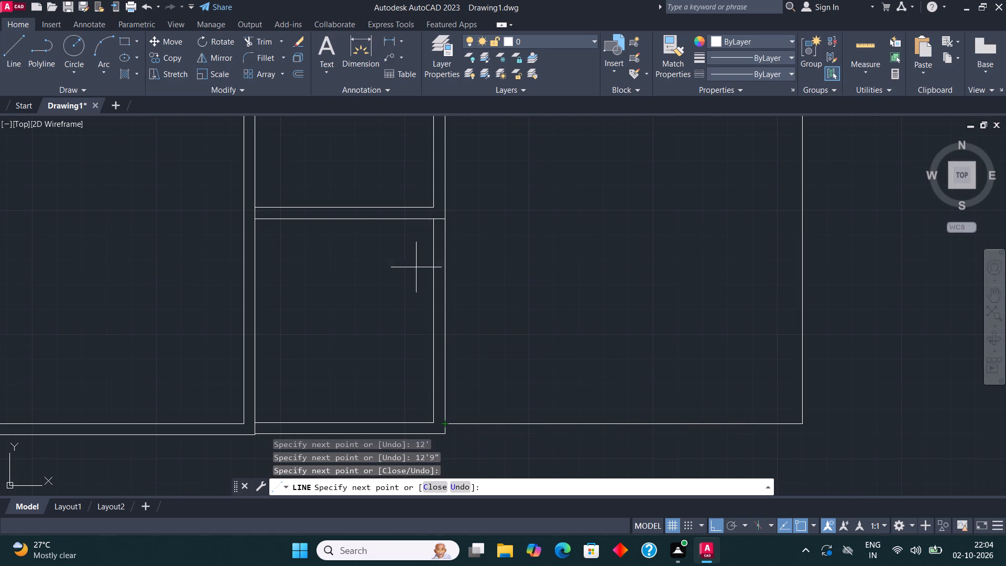
{"action": "key", "text": "Escape"}
Offset the 12' by 12'9" room's right and bottom lines 4.5" outward to form its partition walls.
{"action": "scroll", "coordinate": [373, 272], "scroll_direction": "down", "scroll_amount": 2}
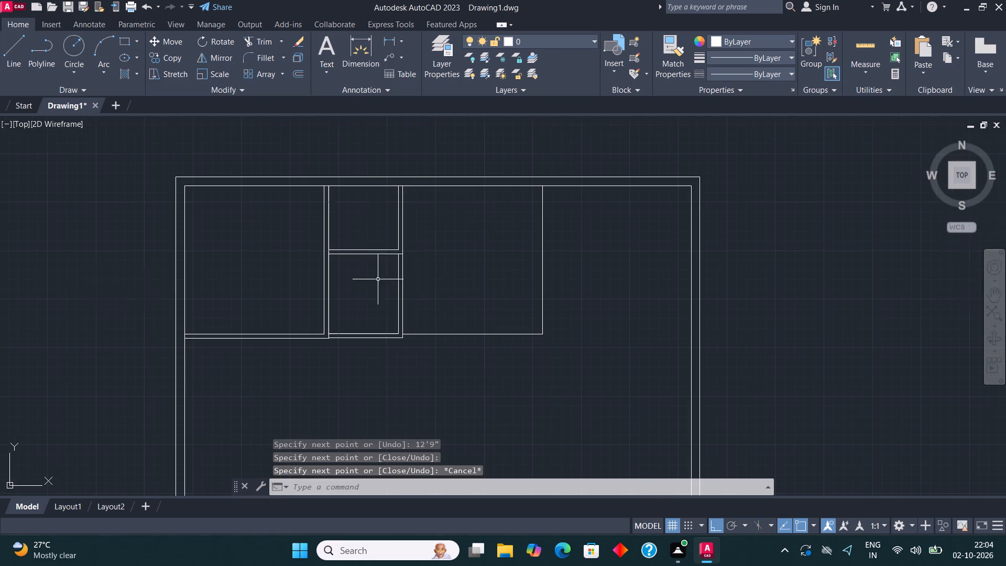
{"action": "scroll", "coordinate": [533, 334], "scroll_direction": "up", "scroll_amount": 2}
{"action": "left_click", "coordinate": [560, 351]}
{"action": "left_click", "coordinate": [518, 292]}
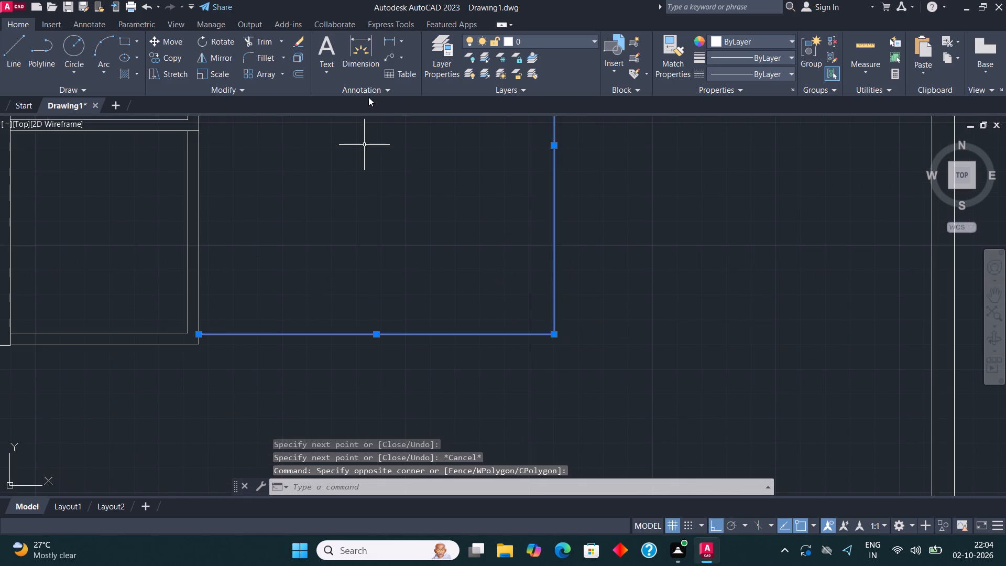
{"action": "left_click", "coordinate": [295, 74]}
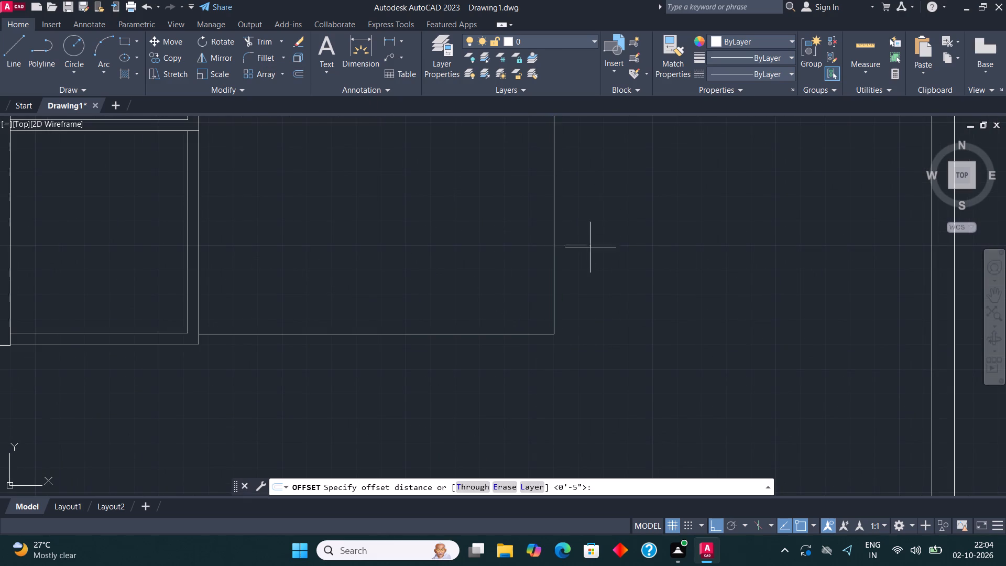
{"action": "left_click", "coordinate": [554, 241]}
{"action": "type", "text": "4.5\""}
{"action": "key", "text": "Return"}
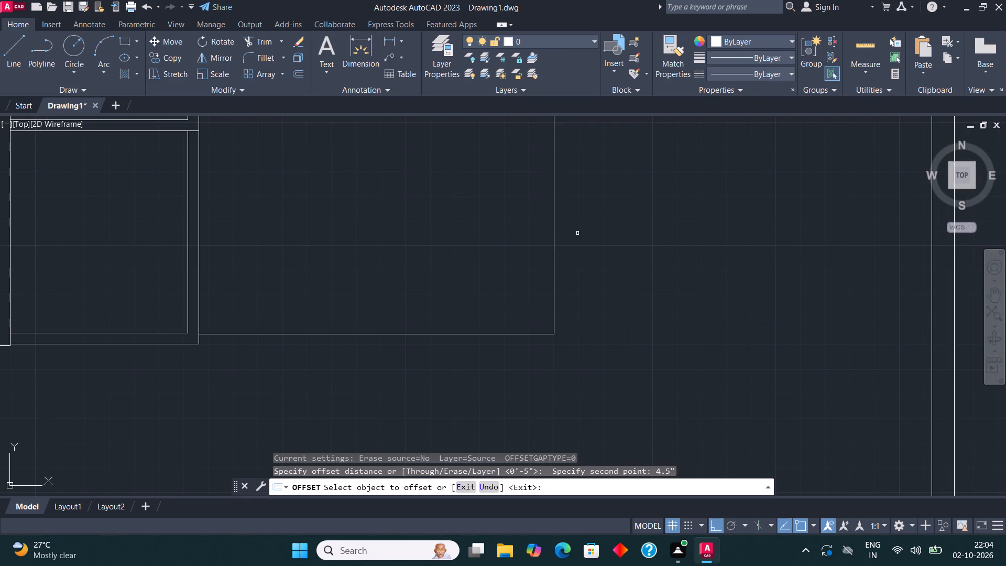
{"action": "left_click", "coordinate": [554, 240]}
{"action": "left_click", "coordinate": [593, 240]}
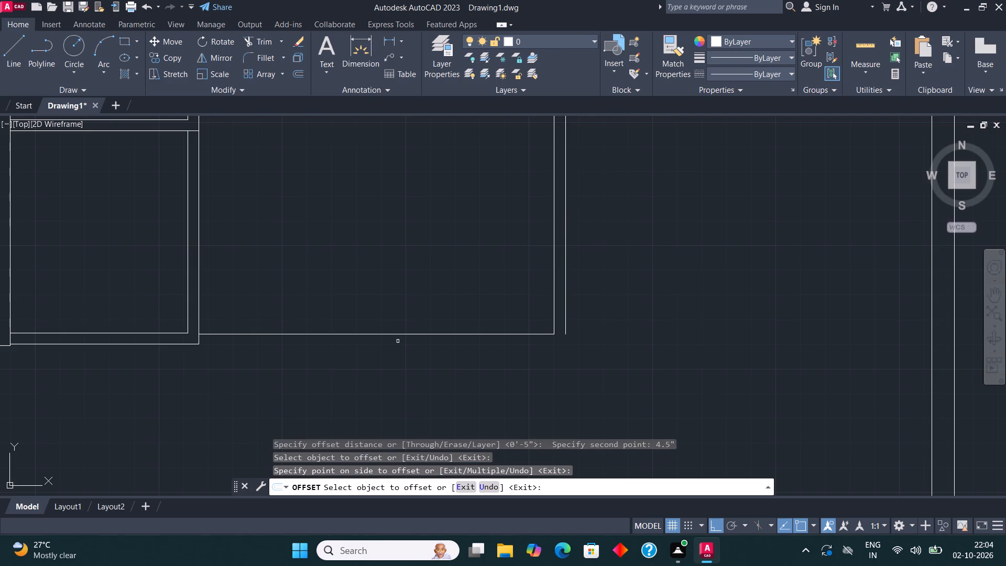
{"action": "left_click", "coordinate": [398, 333]}
{"action": "left_click", "coordinate": [396, 360]}
Fillet the fourth room's two offset lines into a closed outer corner.
{"action": "left_click", "coordinate": [259, 52]}
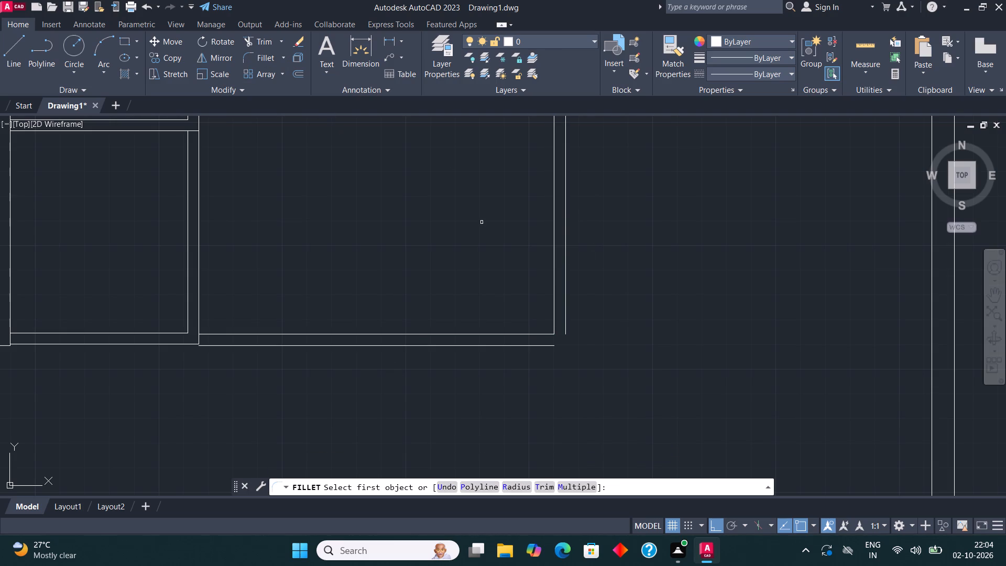
{"action": "left_click", "coordinate": [500, 345]}
{"action": "left_click", "coordinate": [565, 320]}
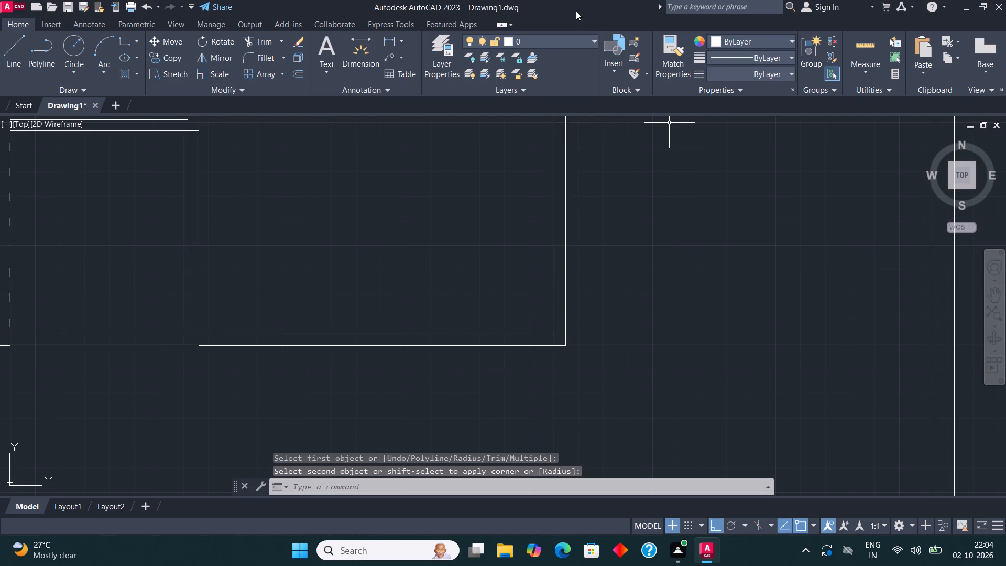
Continue the fourth room's bottom partition to the right outer wall's inner face with two horizontal lines, aligned with its outer and inner bottom lines.
{"action": "left_click", "coordinate": [2, 43]}
{"action": "left_click", "coordinate": [566, 347]}
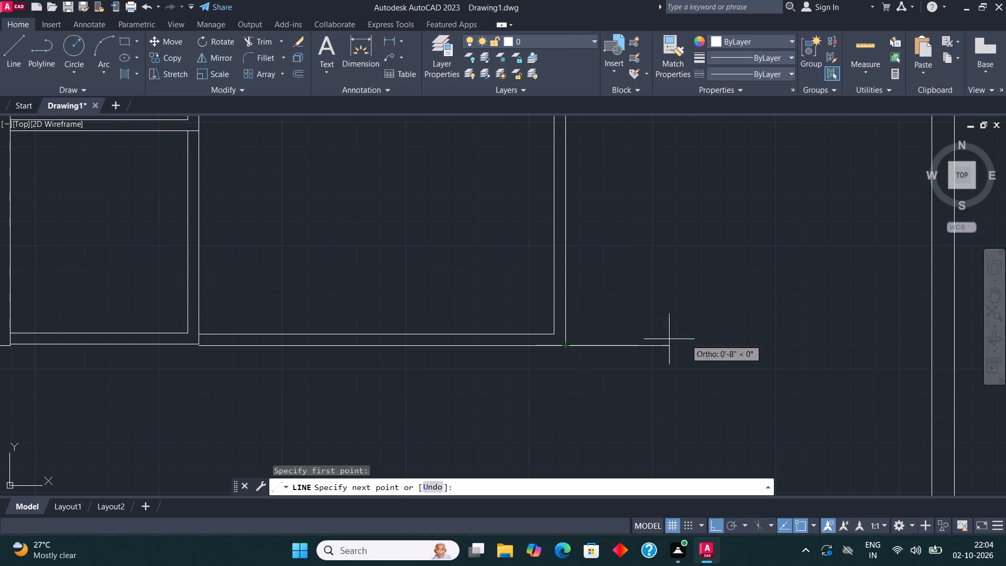
{"action": "left_click", "coordinate": [932, 345]}
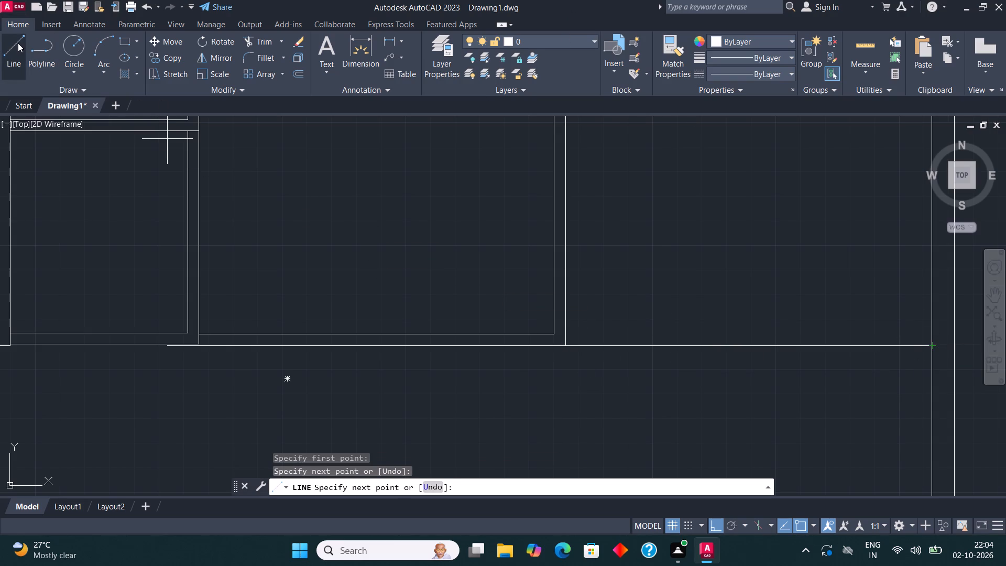
{"action": "left_click", "coordinate": [17, 46]}
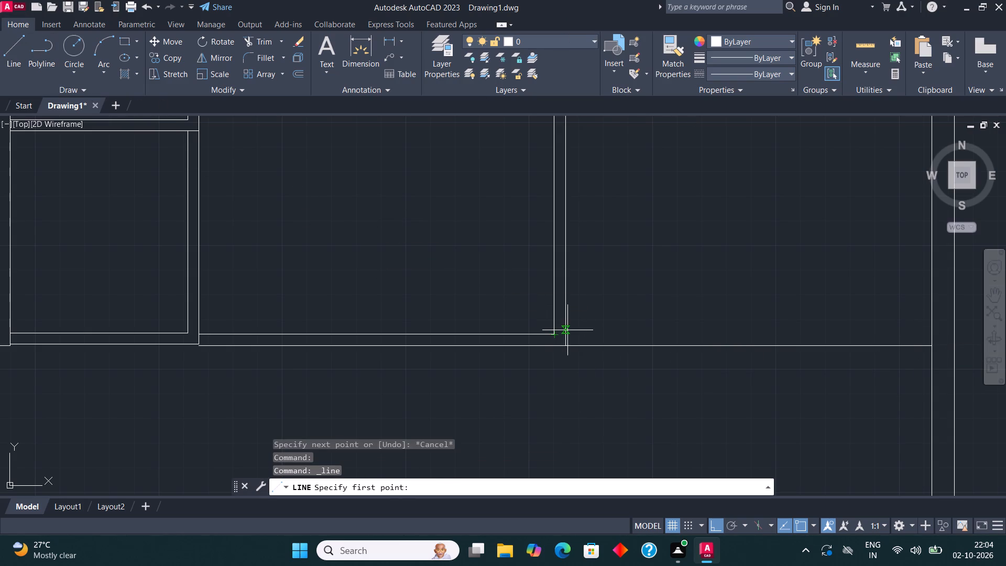
{"action": "scroll", "coordinate": [566, 338], "scroll_direction": "up", "scroll_amount": 2}
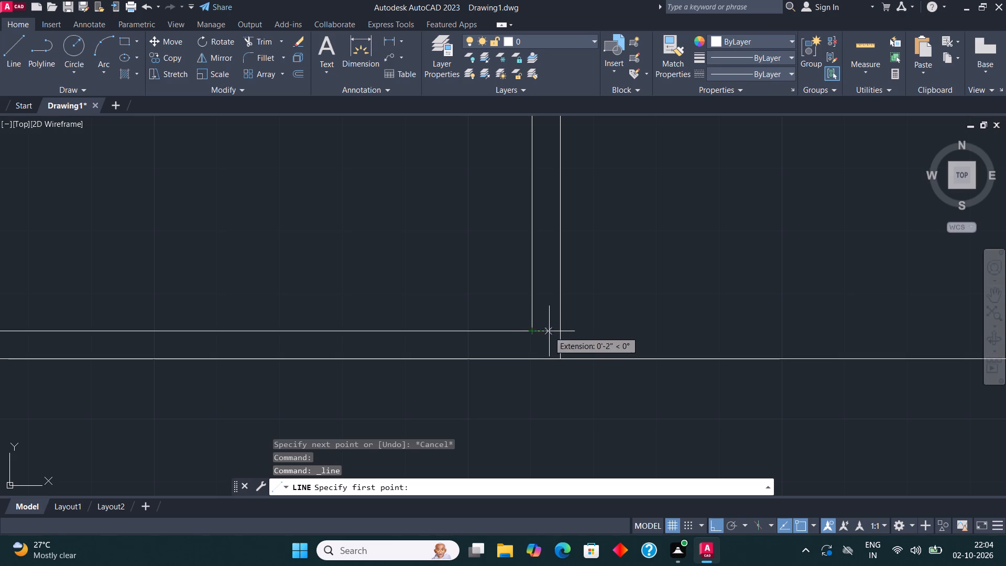
{"action": "left_click", "coordinate": [562, 330]}
{"action": "scroll", "coordinate": [562, 330], "scroll_direction": "down", "scroll_amount": 2}
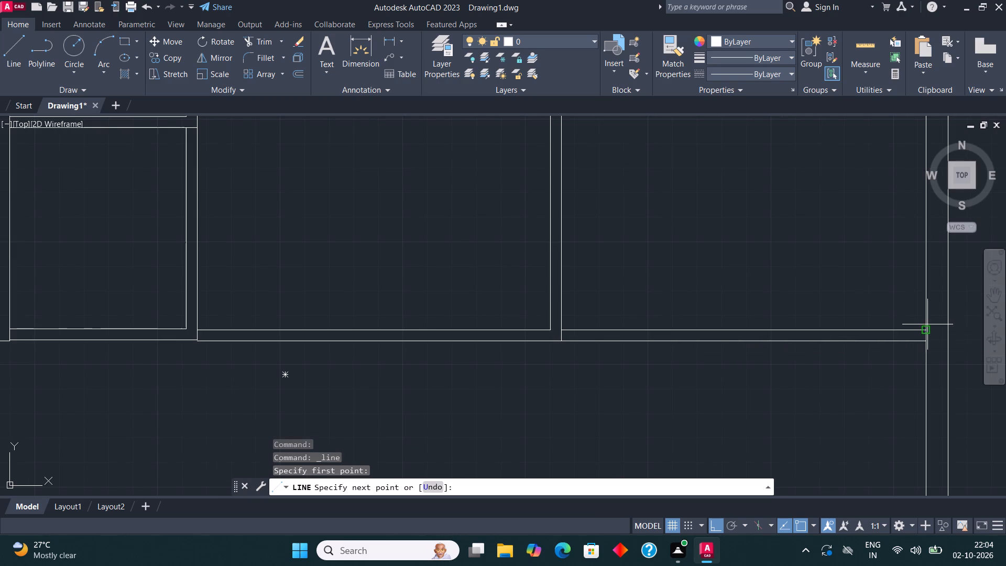
{"action": "left_click", "coordinate": [927, 324]}
{"action": "key", "text": "Escape"}
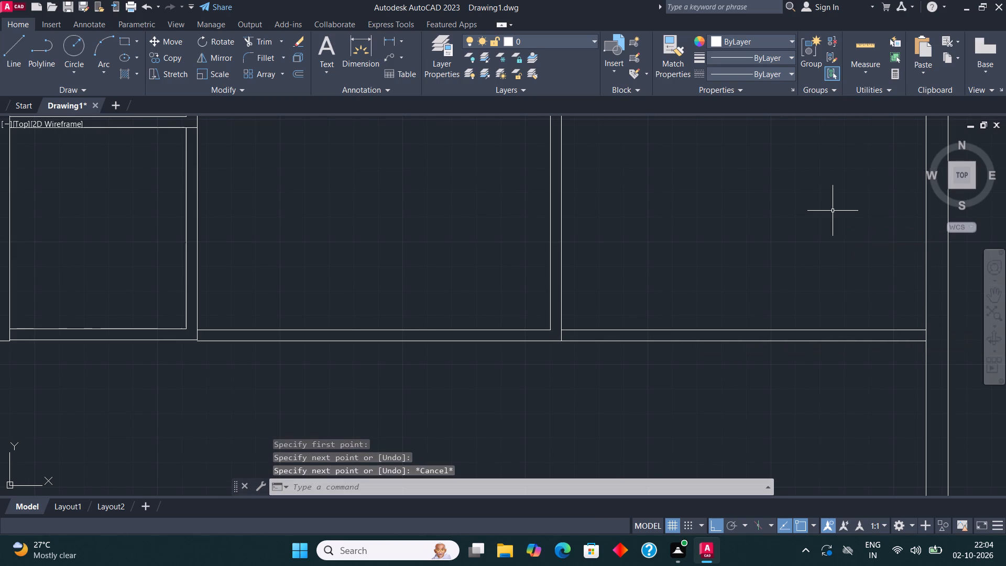
Draw a room in the plan's inner bottom-left corner, with lines 12' right, 6' up and back to the left wall's inner face.
{"action": "scroll", "coordinate": [831, 213], "scroll_direction": "down", "scroll_amount": 3}
{"action": "middle_click_drag", "start_coordinate": [741, 235], "coordinate": [703, 195]}
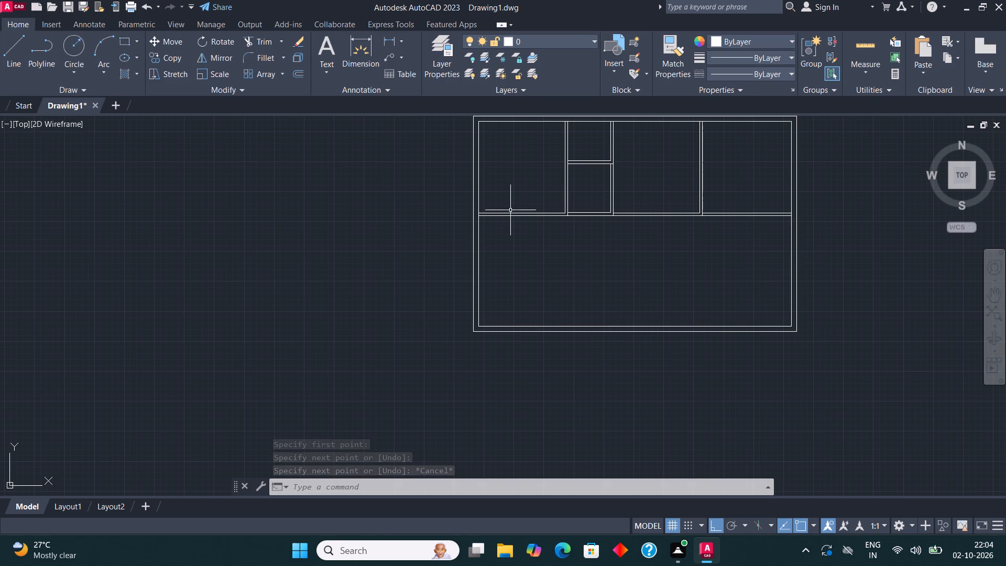
{"action": "left_click", "coordinate": [16, 36]}
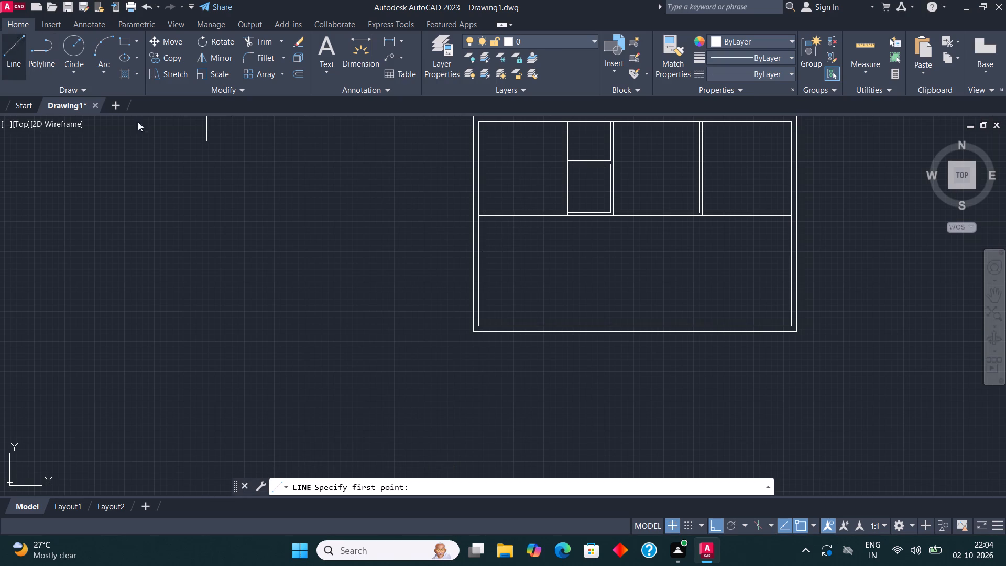
{"action": "scroll", "coordinate": [491, 317], "scroll_direction": "up", "scroll_amount": 3}
{"action": "left_click", "coordinate": [428, 357]}
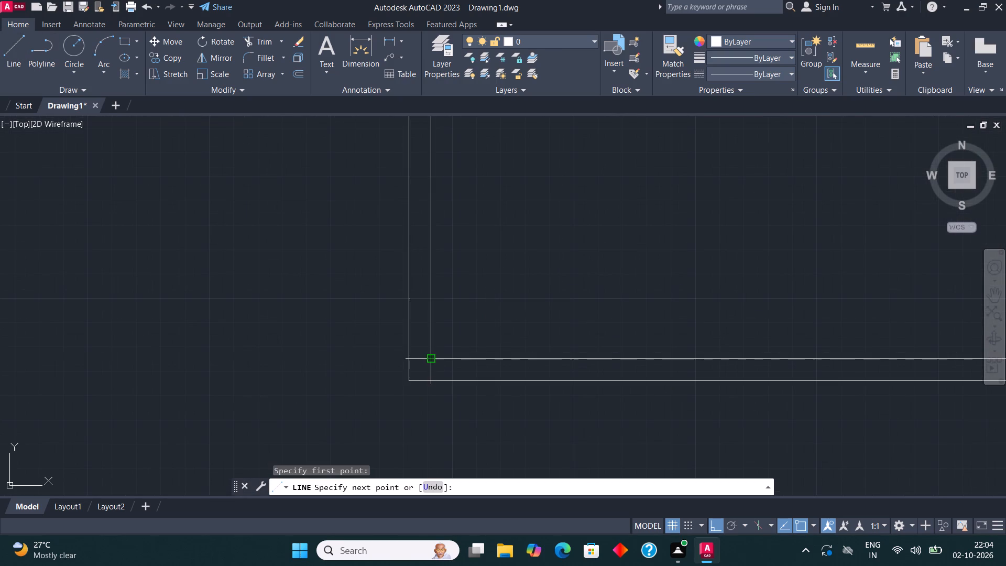
{"action": "type", "text": "12'"}
{"action": "key", "text": "Return"}
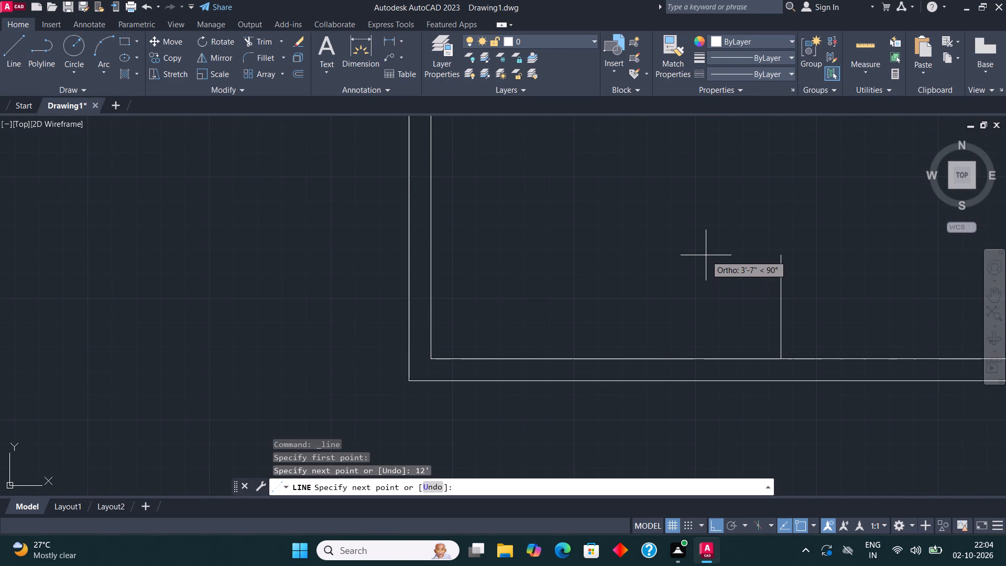
{"action": "type", "text": "6'"}
{"action": "key", "text": "Return"}
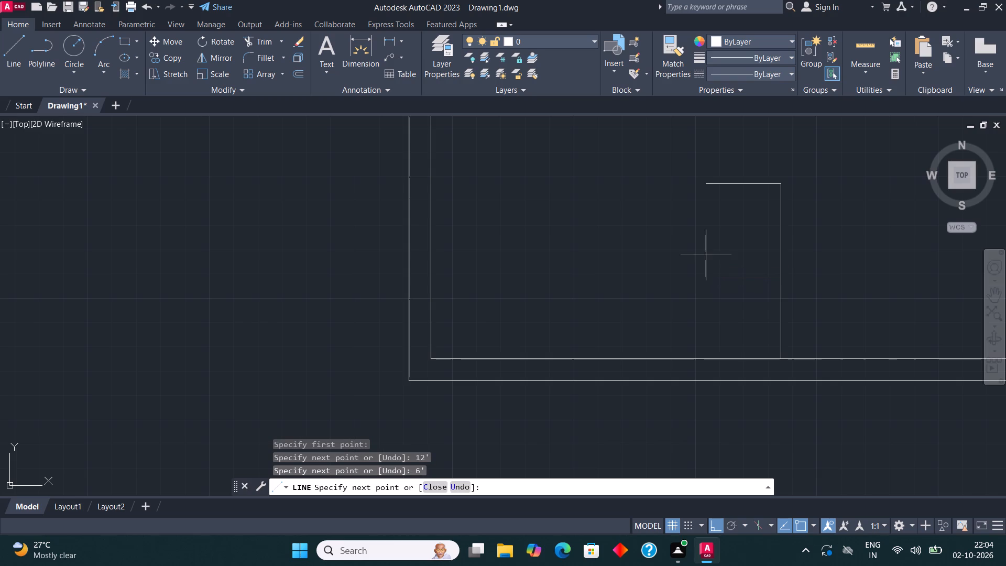
{"action": "left_click", "coordinate": [428, 184]}
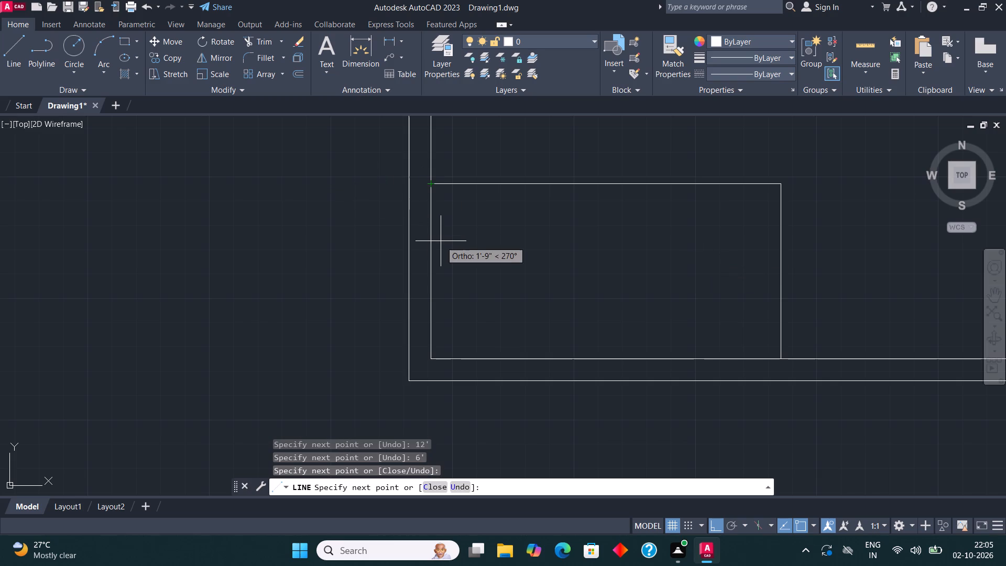
{"action": "key", "text": "grave"}
{"action": "key", "text": "Escape"}
{"action": "key", "text": "Escape"}
{"action": "scroll", "coordinate": [448, 242], "scroll_direction": "down", "scroll_amount": 3}
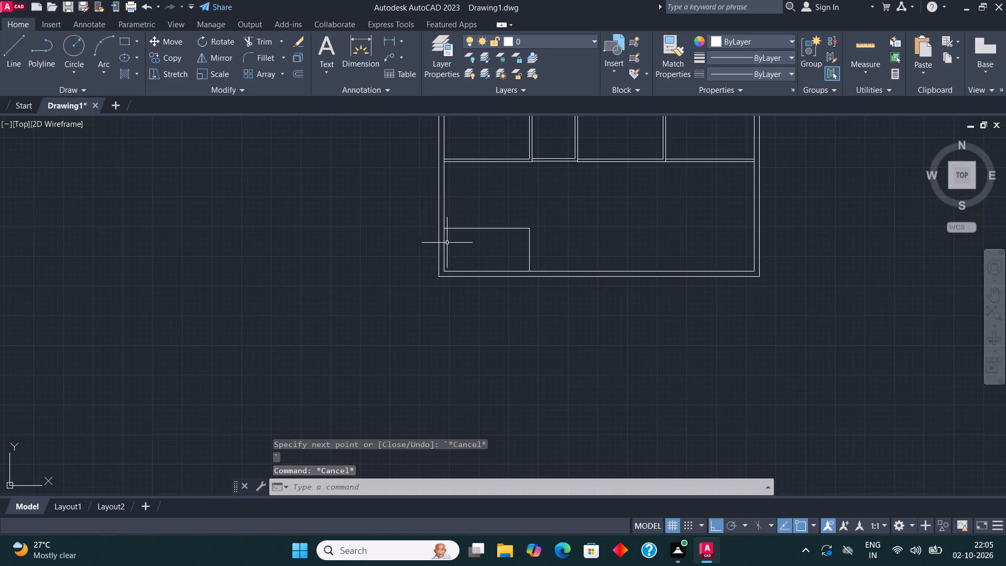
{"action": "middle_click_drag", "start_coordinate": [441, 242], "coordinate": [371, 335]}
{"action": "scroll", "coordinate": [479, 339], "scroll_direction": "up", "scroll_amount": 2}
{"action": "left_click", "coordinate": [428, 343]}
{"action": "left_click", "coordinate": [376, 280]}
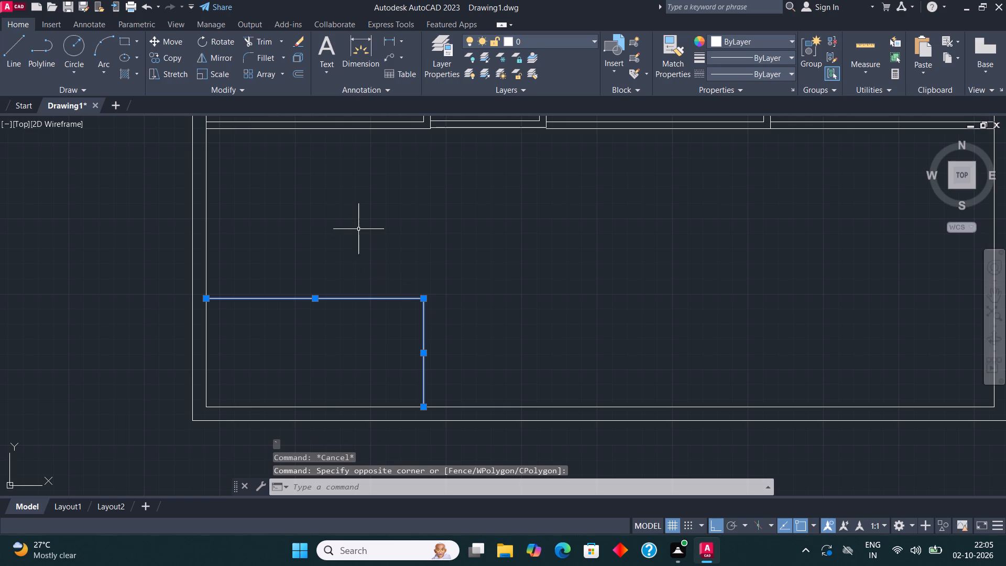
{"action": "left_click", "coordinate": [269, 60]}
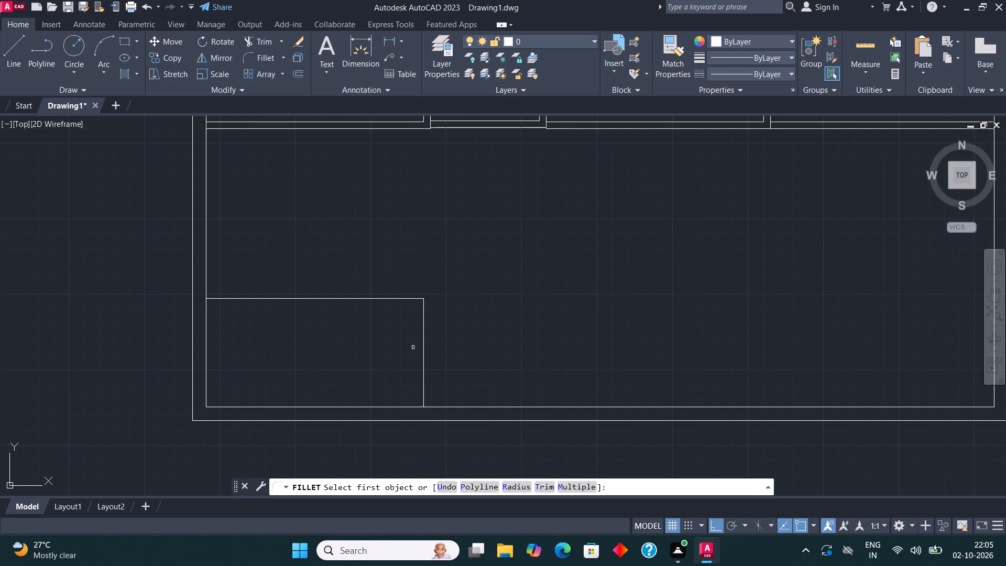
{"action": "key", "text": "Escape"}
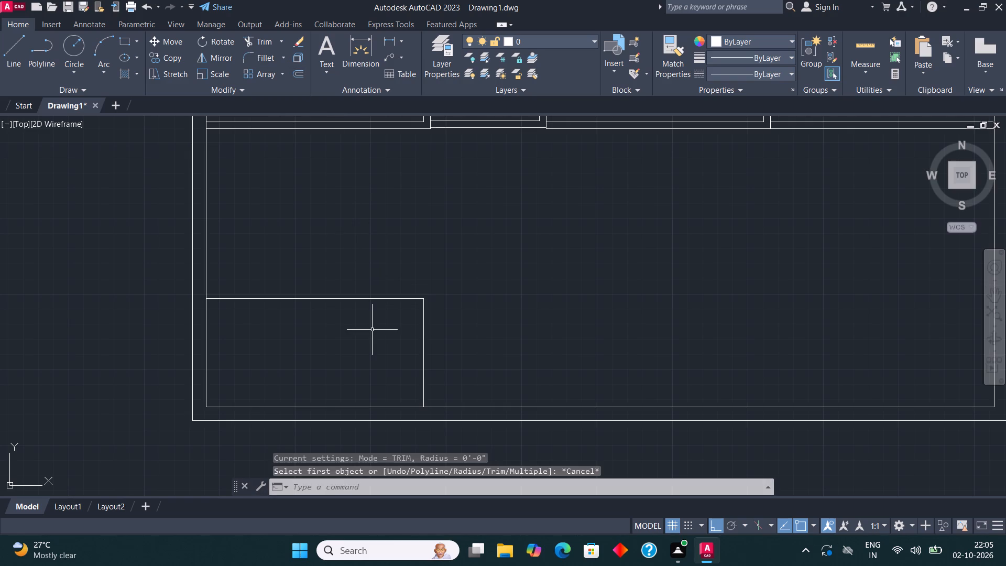
Offset the bottom-left room's right and top lines 4.5" outward to form its partition walls.
{"action": "left_click_drag", "start_coordinate": [452, 345], "coordinate": [441, 330]}
{"action": "left_click", "coordinate": [336, 245]}
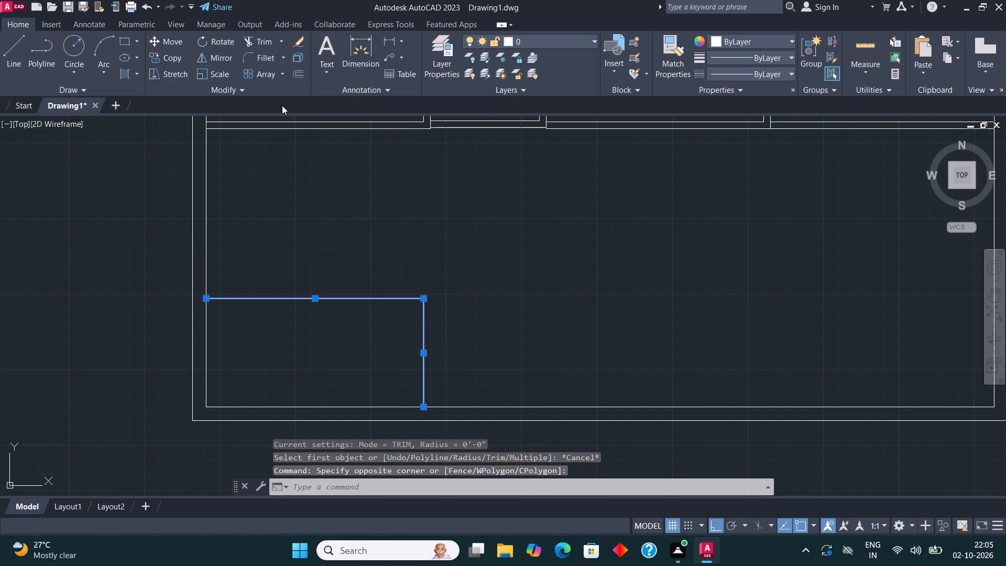
{"action": "left_click", "coordinate": [299, 81]}
{"action": "left_click", "coordinate": [299, 76]}
{"action": "left_click", "coordinate": [421, 315]}
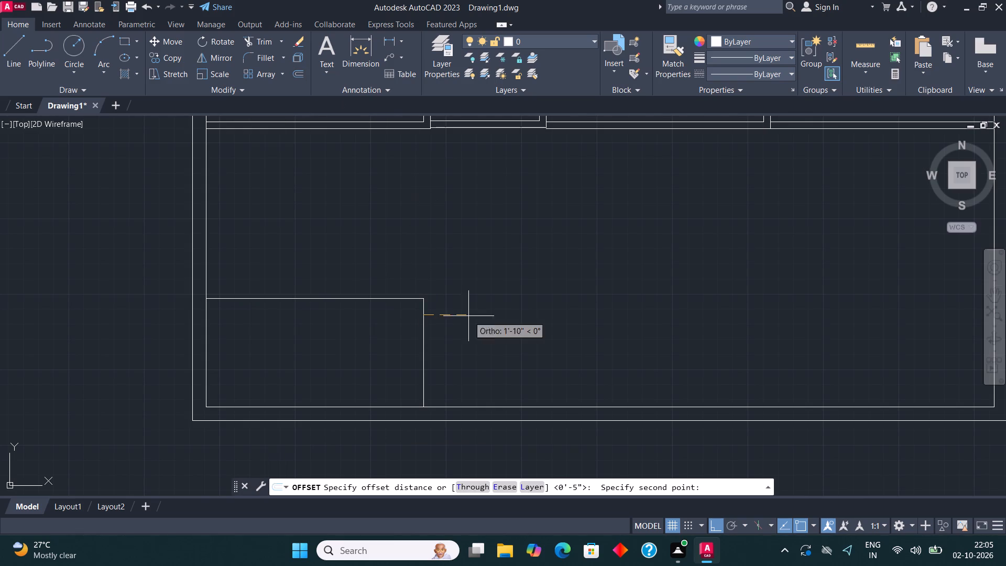
{"action": "type", "text": "4.5\""}
{"action": "key", "text": "Return"}
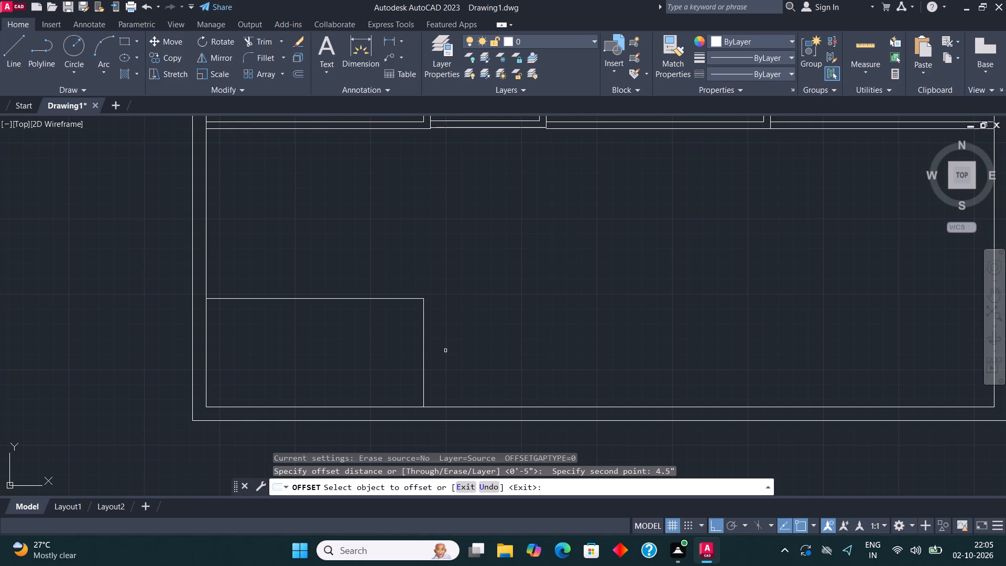
{"action": "left_click", "coordinate": [422, 333]}
{"action": "left_click", "coordinate": [464, 325]}
{"action": "left_click", "coordinate": [356, 300]}
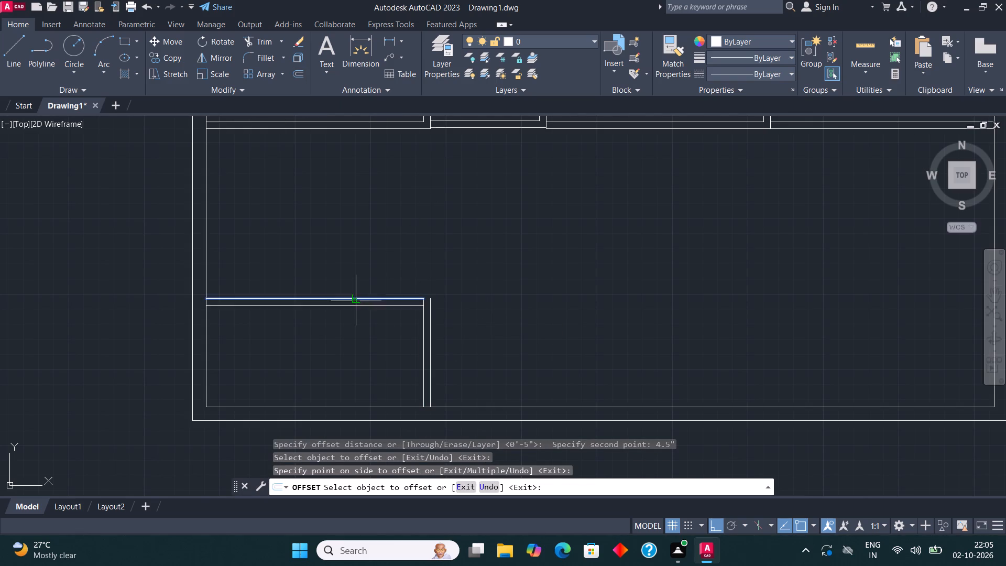
{"action": "left_click", "coordinate": [356, 273]}
Fillet the bottom-left room's two offset lines into a closed outer corner.
{"action": "left_click", "coordinate": [256, 52]}
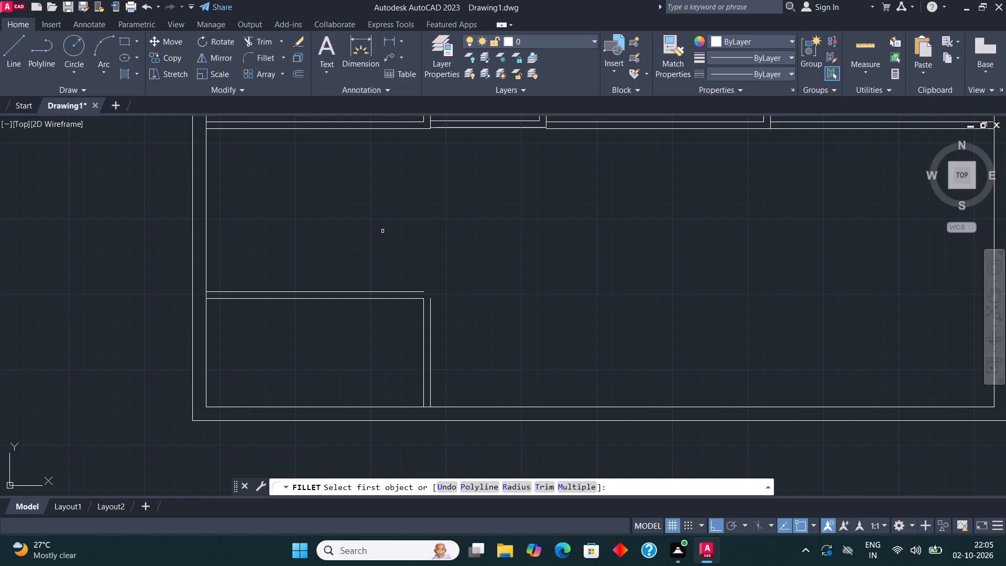
{"action": "left_click", "coordinate": [405, 293]}
{"action": "left_click", "coordinate": [429, 307]}
Draw lines from the bottom-left room's outer partition foot, 25'4" right along the bottom wall's inner face and 7' up.
{"action": "scroll", "coordinate": [462, 320], "scroll_direction": "down", "scroll_amount": 1}
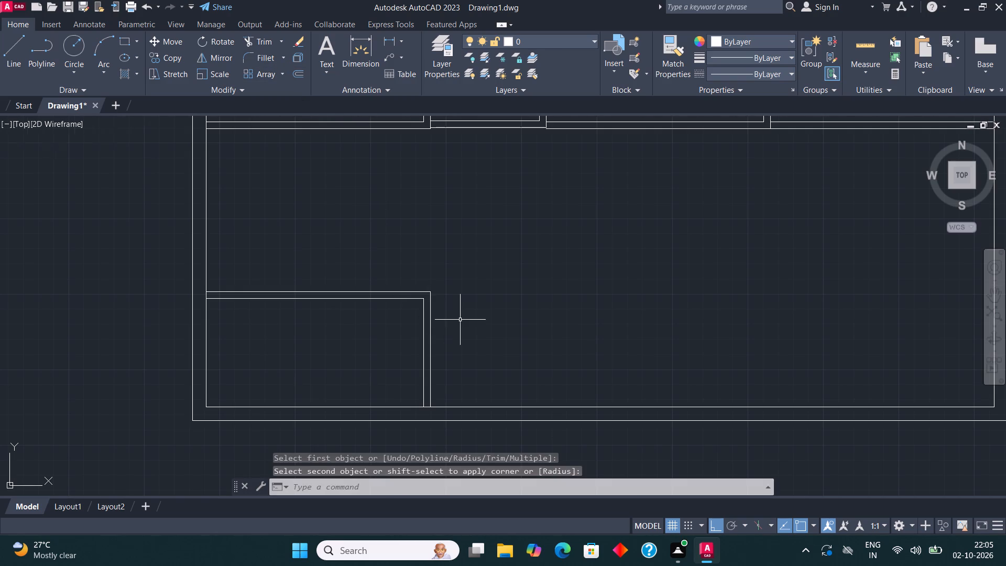
{"action": "scroll", "coordinate": [461, 320], "scroll_direction": "down", "scroll_amount": 1}
{"action": "middle_click_drag", "start_coordinate": [521, 314], "coordinate": [477, 299]}
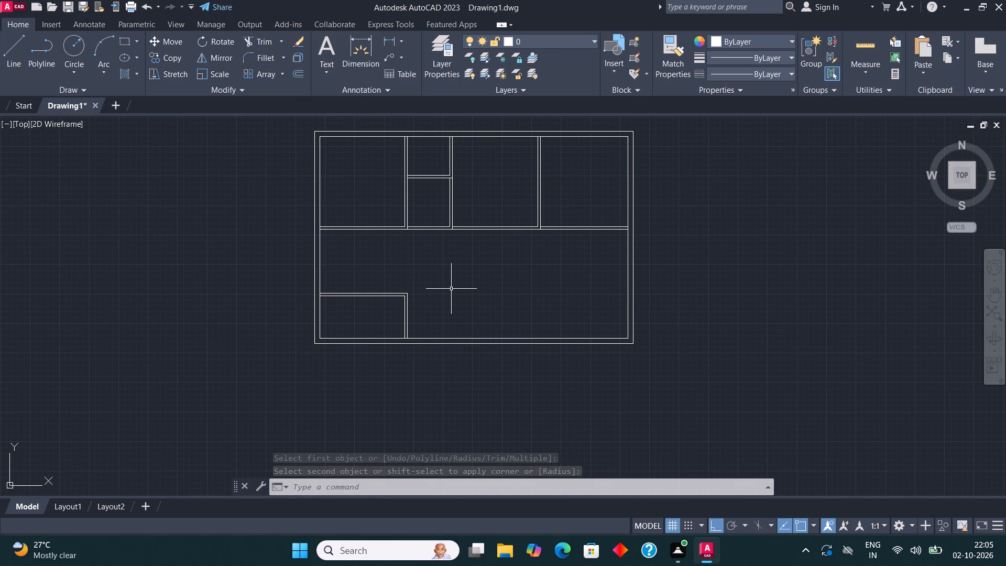
{"action": "left_click", "coordinate": [6, 51]}
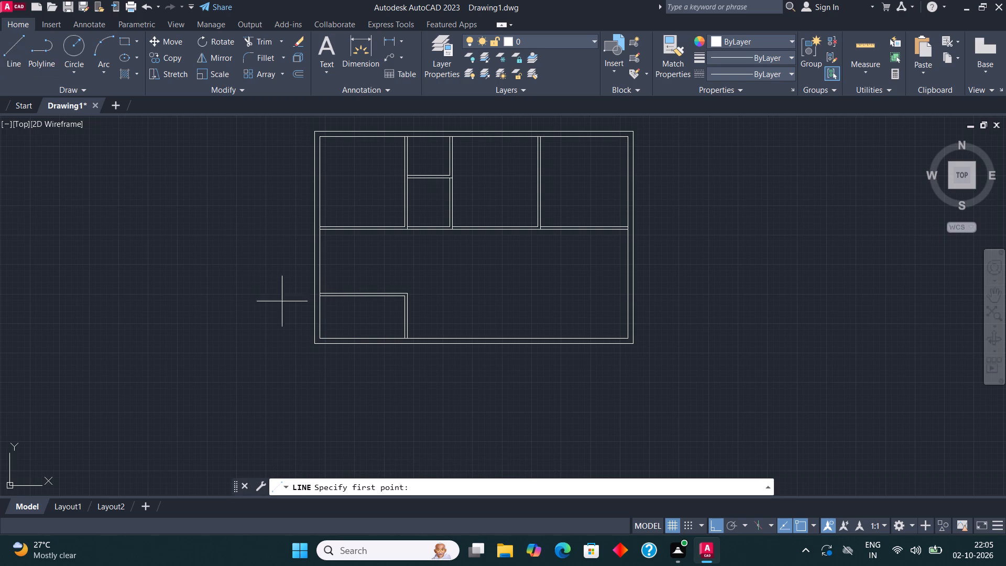
{"action": "scroll", "coordinate": [429, 351], "scroll_direction": "up", "scroll_amount": 4}
{"action": "left_click", "coordinate": [272, 270]}
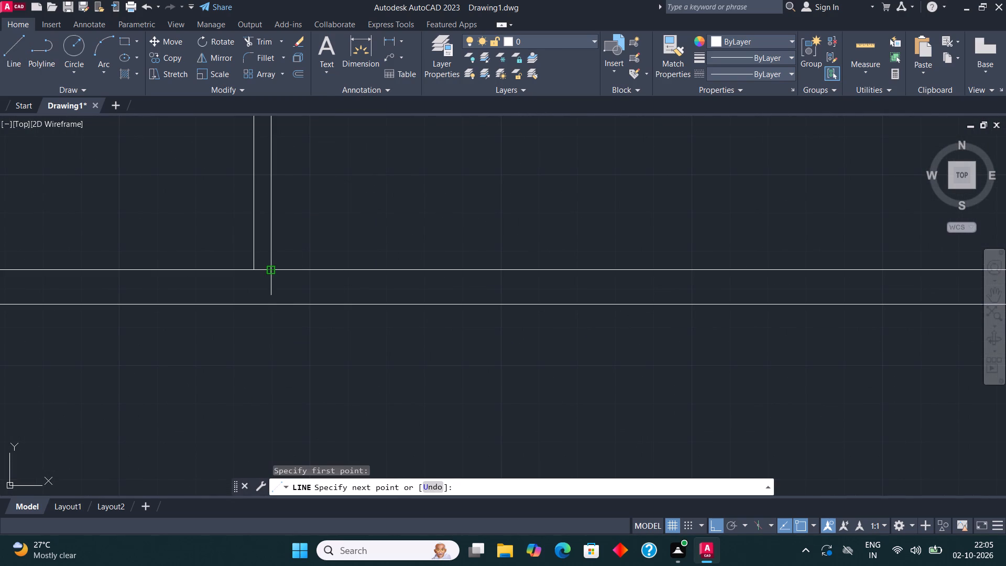
{"action": "type", "text": "25'"}
{"action": "type", "text": "4\""}
{"action": "key", "text": "Return"}
{"action": "scroll", "coordinate": [554, 276], "scroll_direction": "down", "scroll_amount": 5}
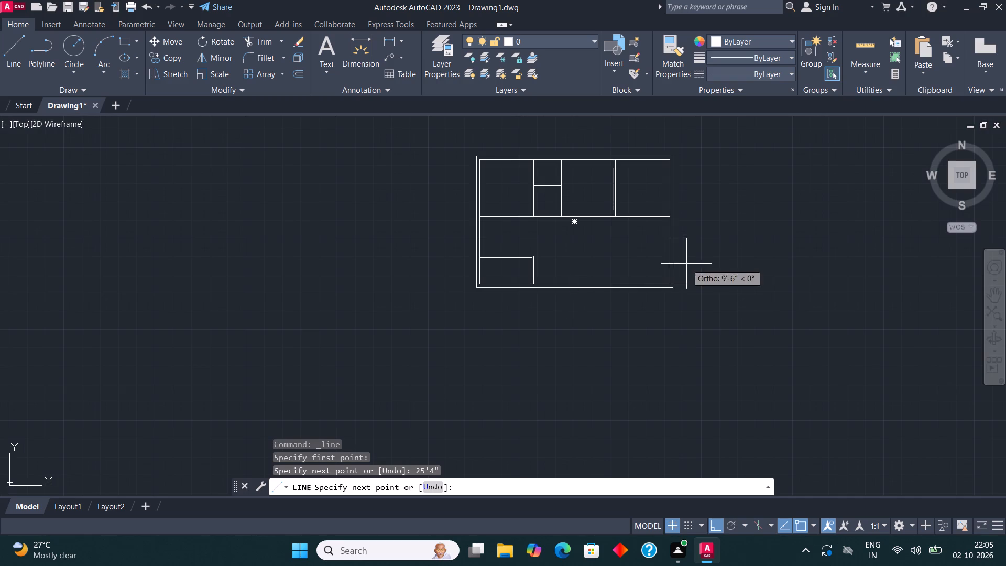
{"action": "scroll", "coordinate": [649, 261], "scroll_direction": "up", "scroll_amount": 3}
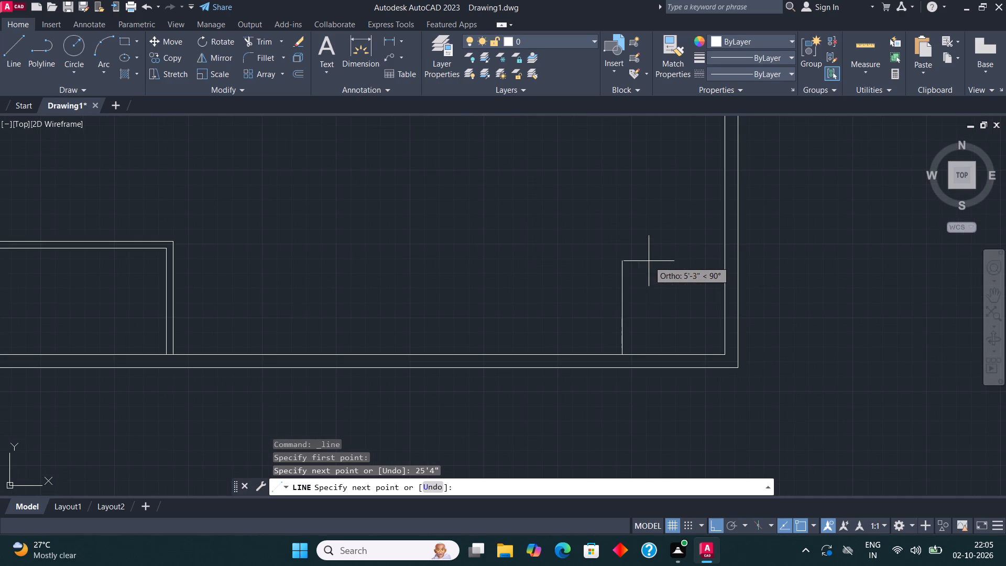
{"action": "key", "text": "7"}
{"action": "key", "text": "apostrophe"}
{"action": "key", "text": "Return"}
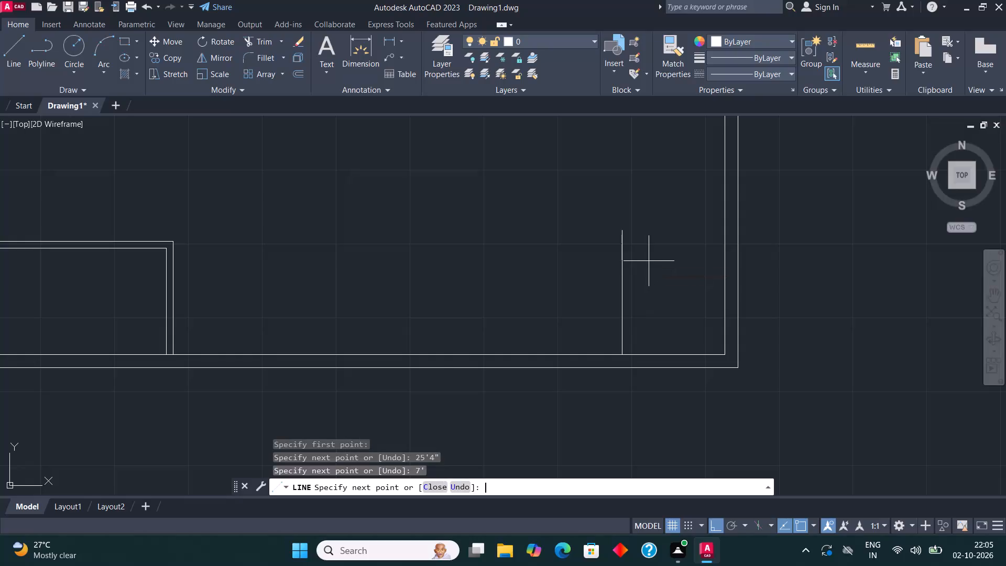
{"action": "key", "text": "Escape"}
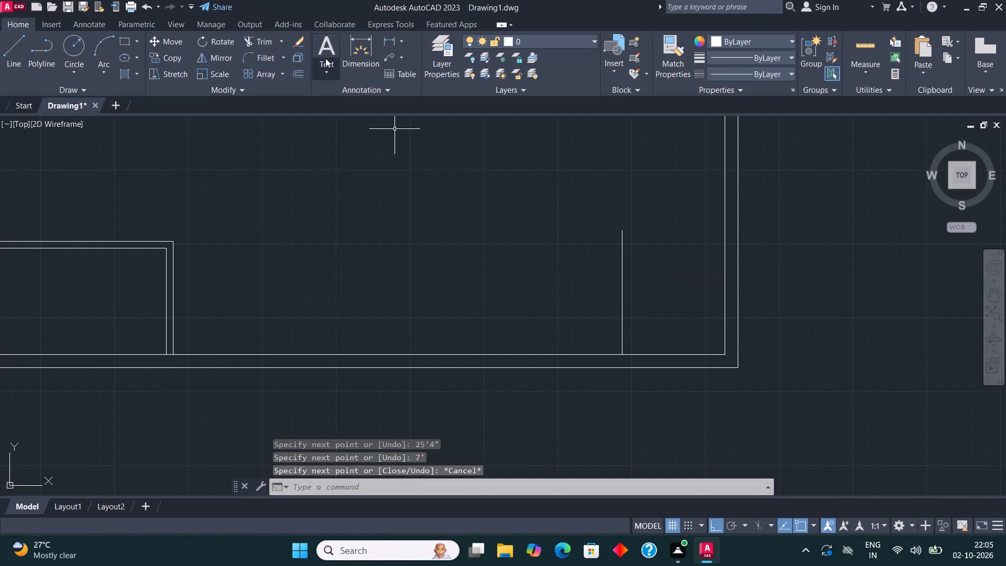
Check the distance from the 7' line's lower end to the right outer wall's inner face.
{"action": "left_click", "coordinate": [358, 51]}
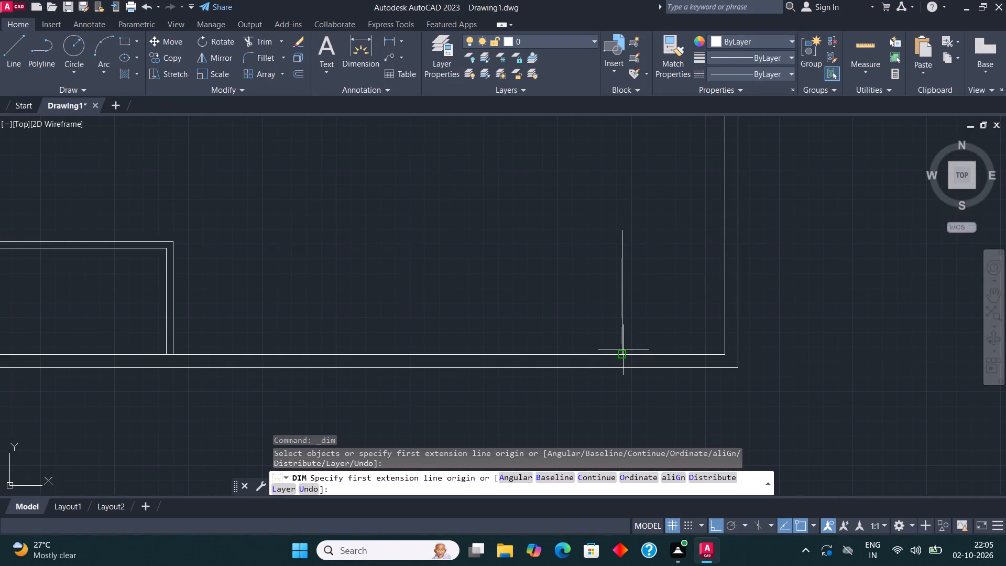
{"action": "left_click", "coordinate": [624, 352]}
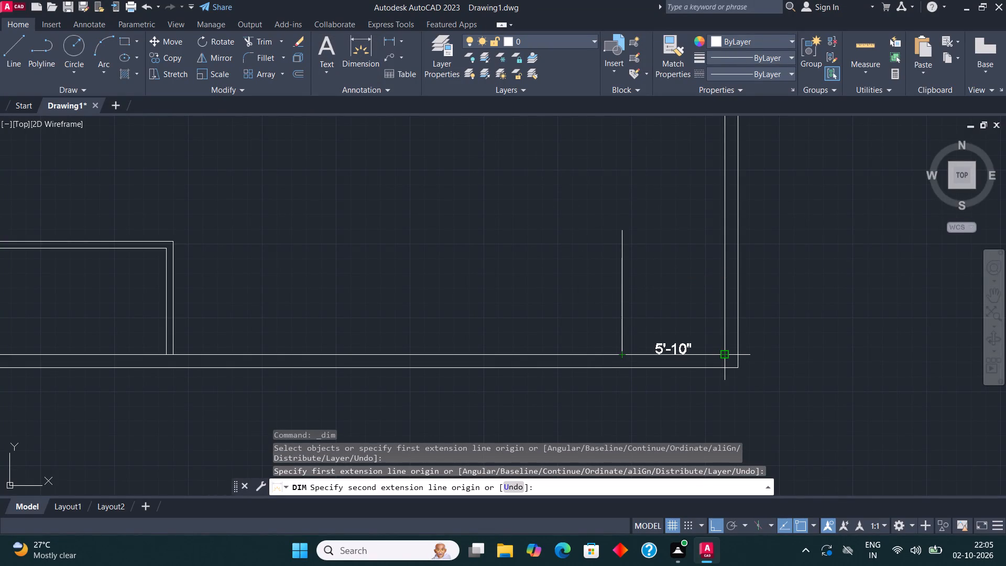
{"action": "key", "text": "Escape"}
Offset the 7' vertical line 4.5" to the left to form a partition wall.
{"action": "left_click", "coordinate": [626, 313]}
{"action": "left_click", "coordinate": [615, 299]}
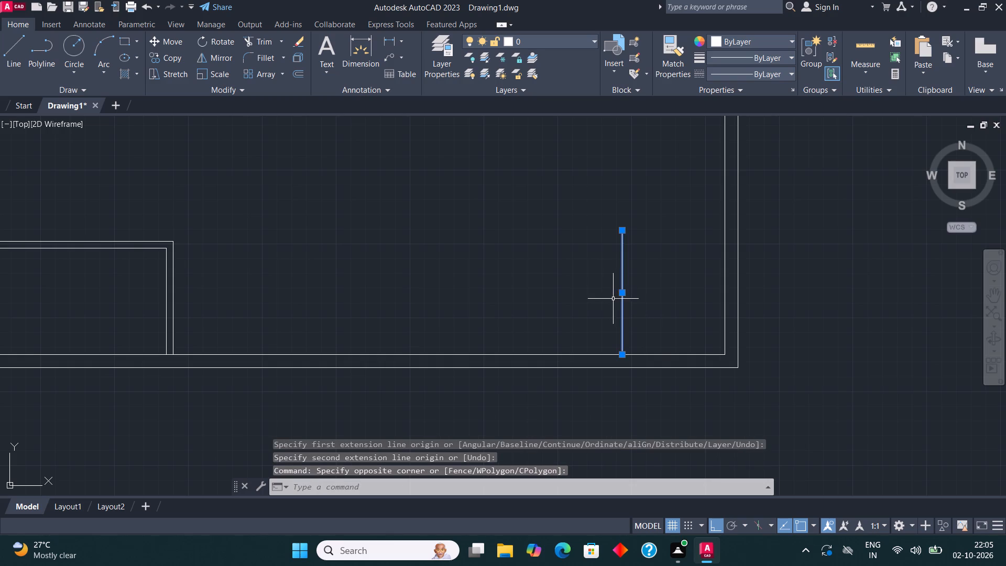
{"action": "left_click", "coordinate": [293, 70]}
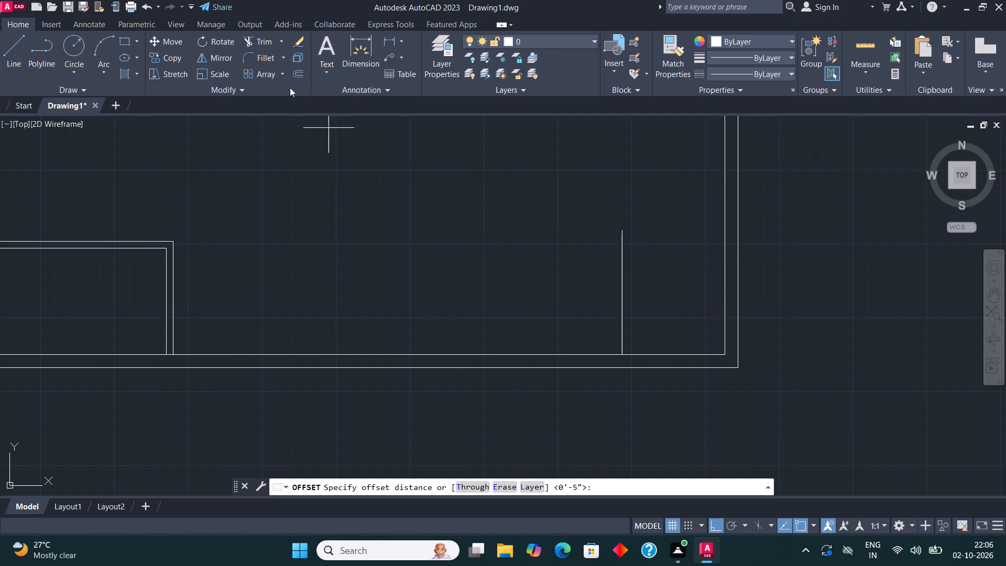
{"action": "left_click", "coordinate": [621, 274]}
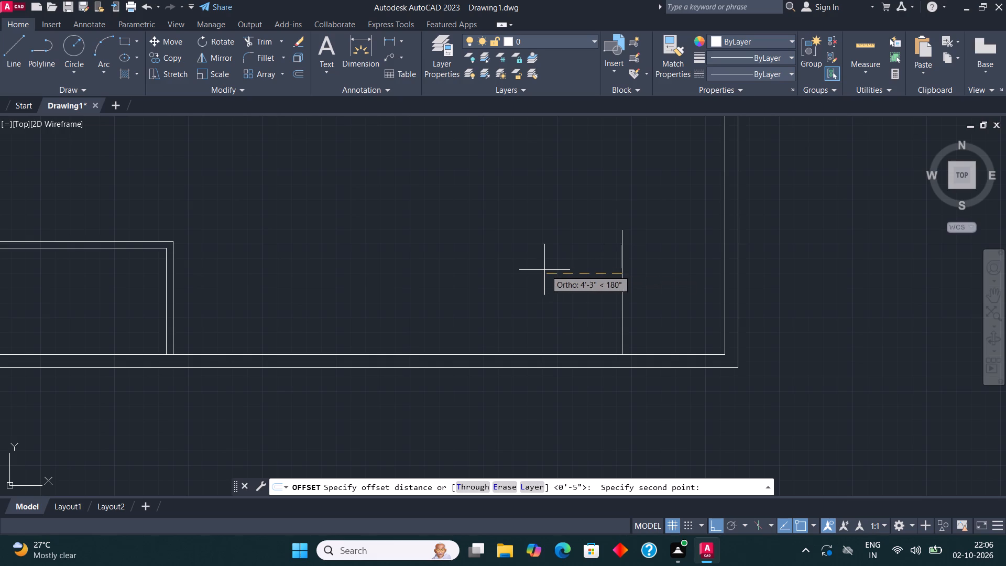
{"action": "type", "text": "4.5\""}
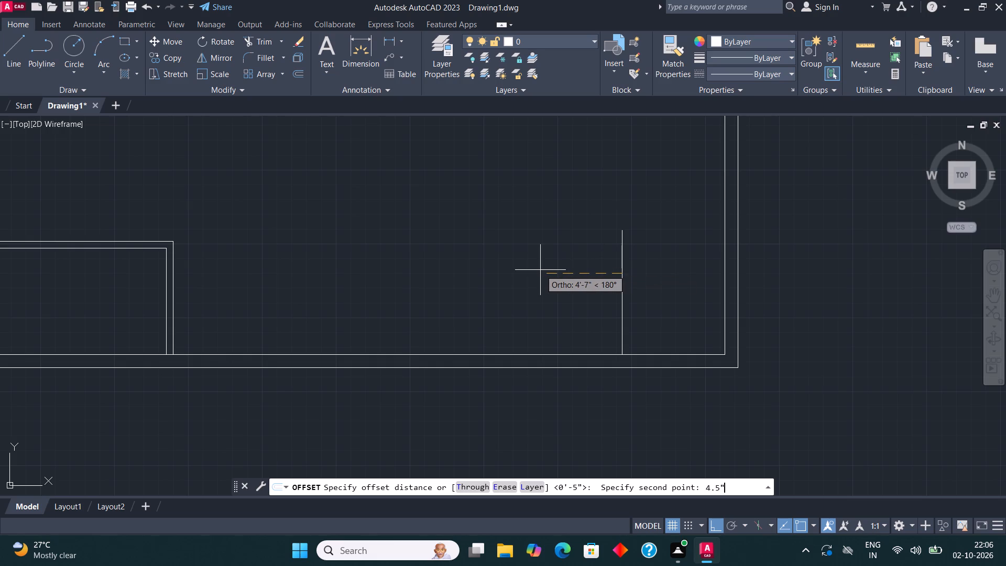
{"action": "key", "text": "Return"}
{"action": "left_click", "coordinate": [541, 271]}
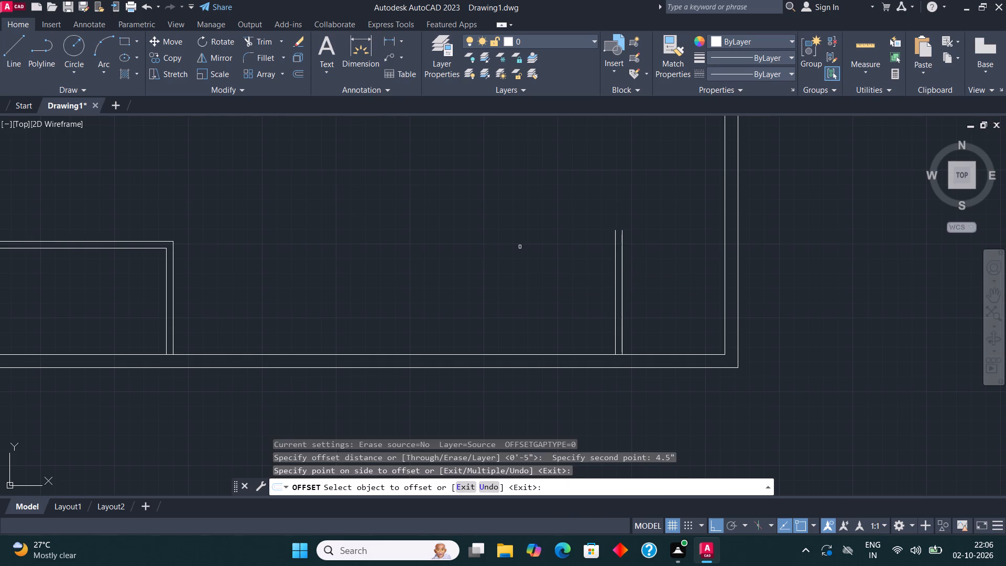
{"action": "key", "text": "Escape"}
Draw lines 7' up along the new partition's right face and across to the right outer wall's inner face.
{"action": "scroll", "coordinate": [614, 206], "scroll_direction": "up", "scroll_amount": 1}
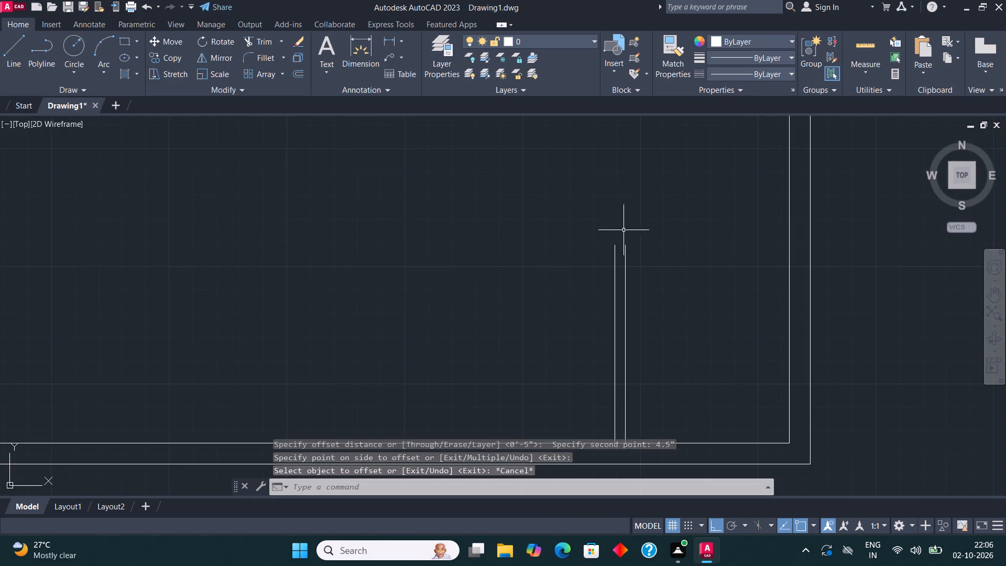
{"action": "middle_click_drag", "start_coordinate": [604, 228], "coordinate": [432, 188]}
{"action": "left_click", "coordinate": [5, 53]}
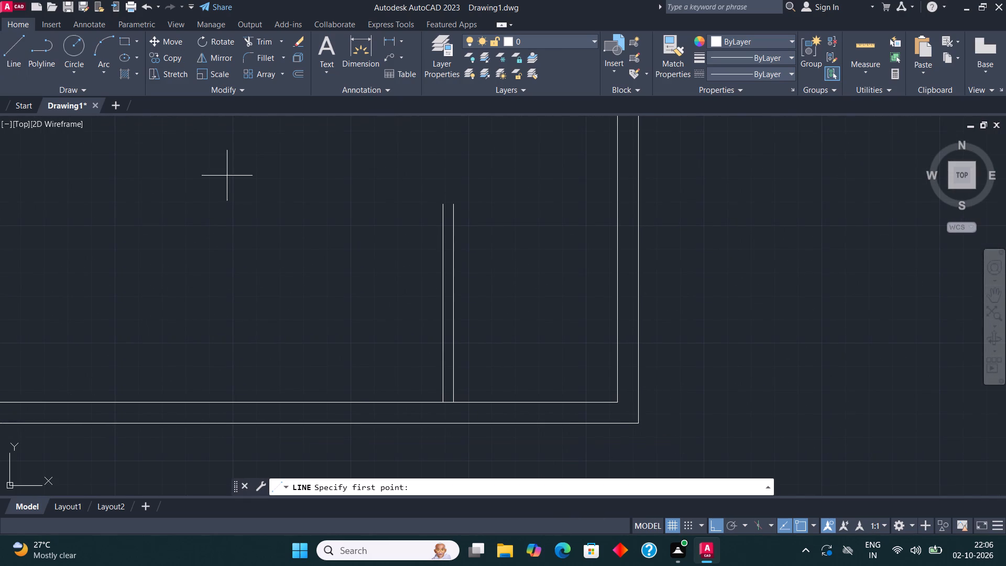
{"action": "left_click", "coordinate": [450, 405]}
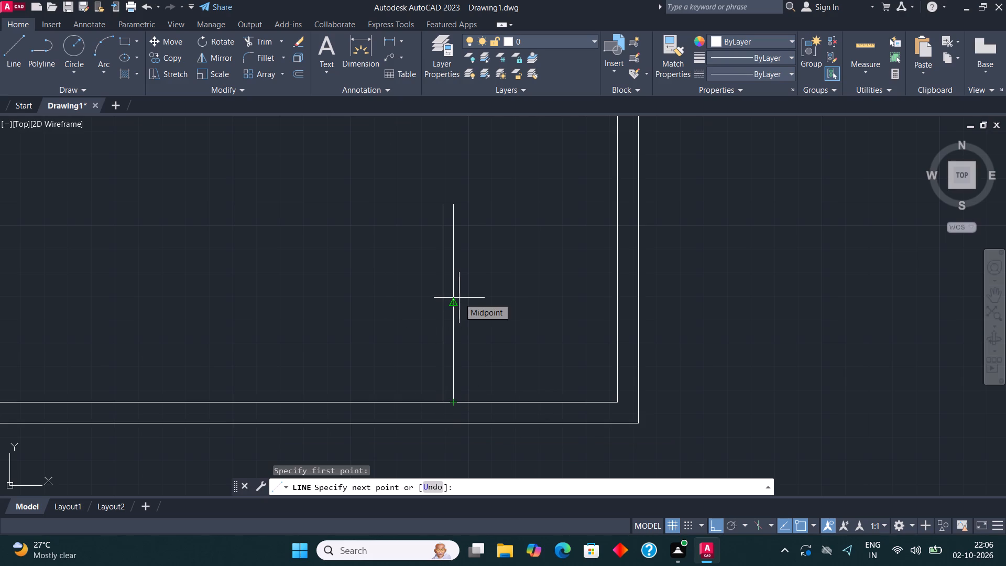
{"action": "type", "text": "7'"}
{"action": "key", "text": "Return"}
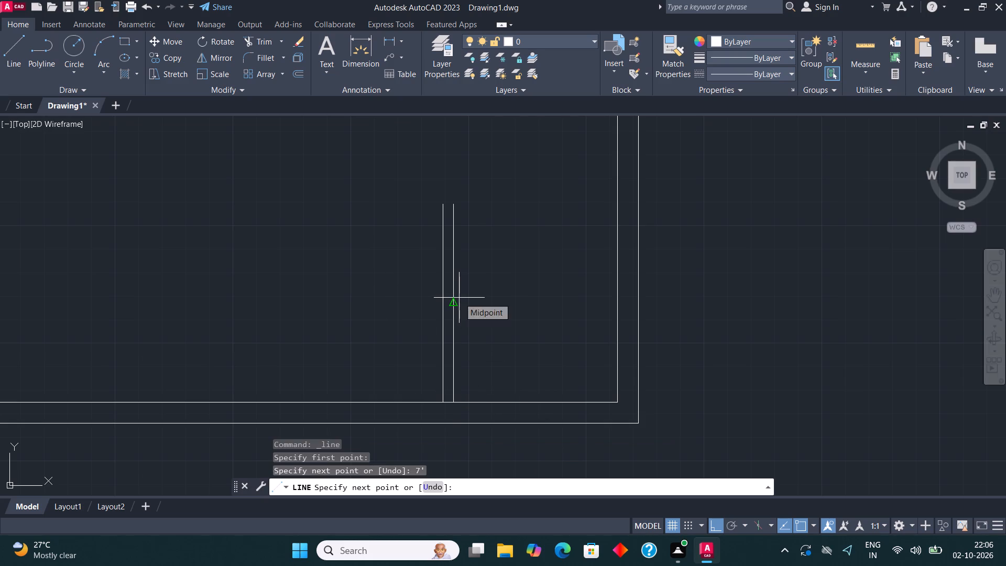
{"action": "left_click", "coordinate": [620, 210]}
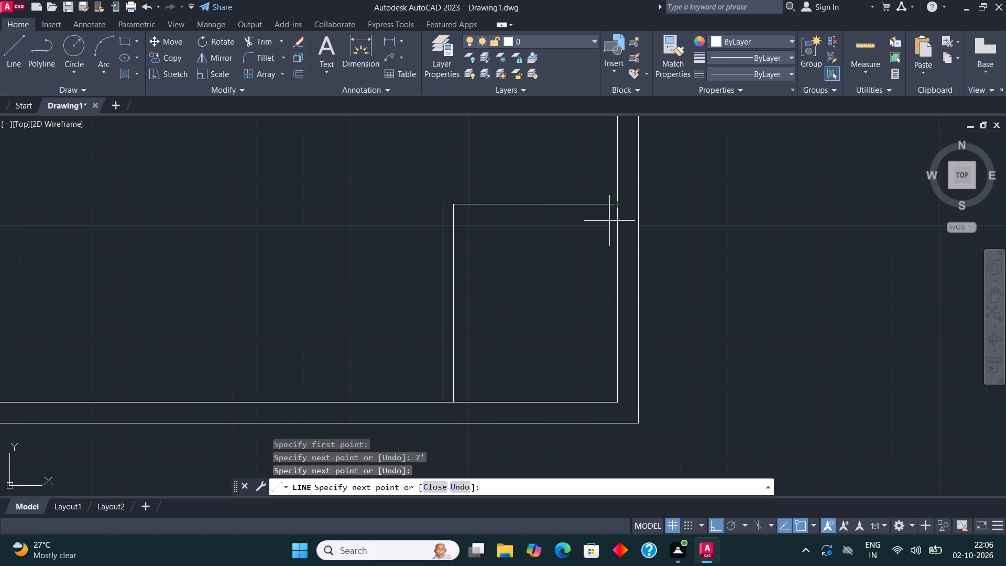
{"action": "key", "text": "Escape"}
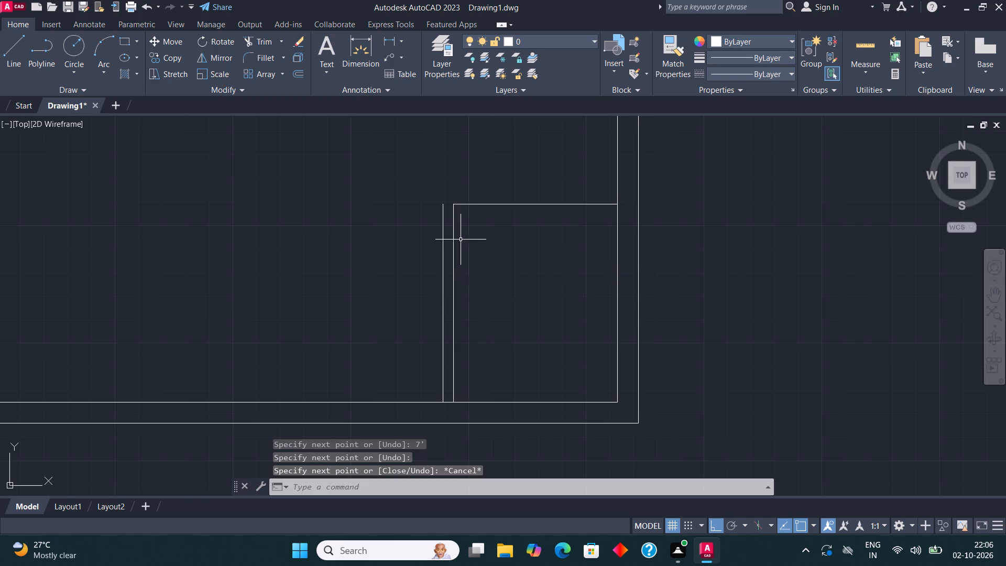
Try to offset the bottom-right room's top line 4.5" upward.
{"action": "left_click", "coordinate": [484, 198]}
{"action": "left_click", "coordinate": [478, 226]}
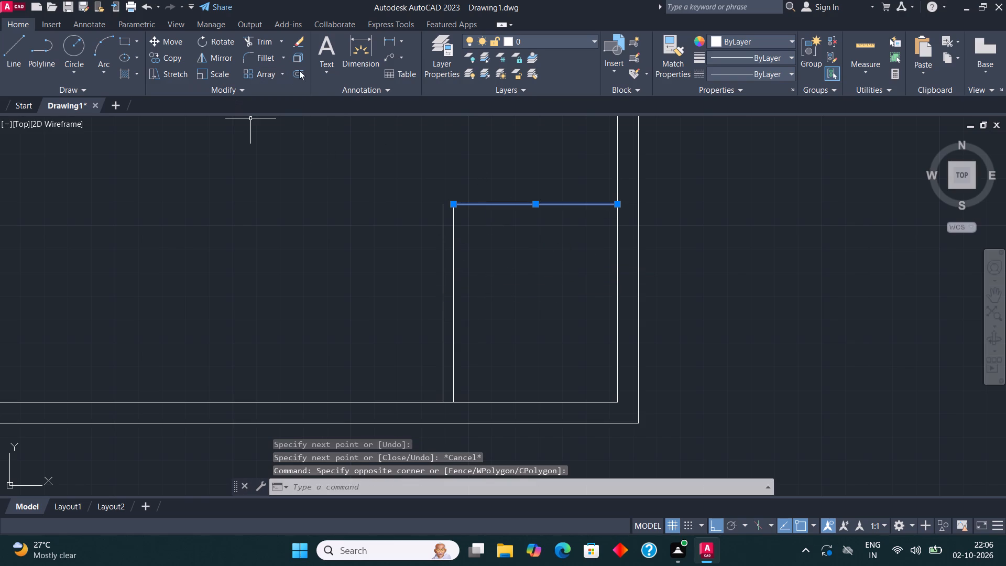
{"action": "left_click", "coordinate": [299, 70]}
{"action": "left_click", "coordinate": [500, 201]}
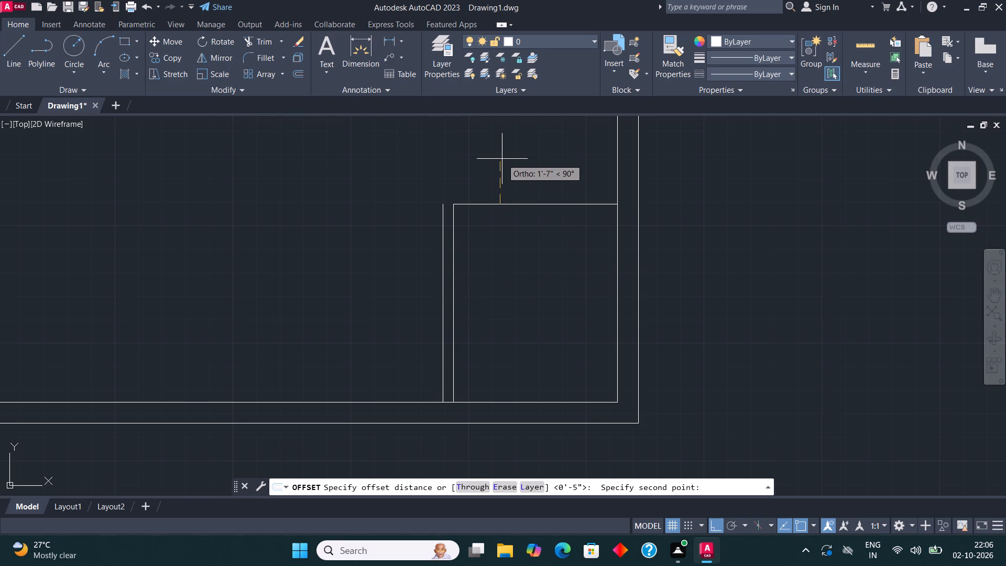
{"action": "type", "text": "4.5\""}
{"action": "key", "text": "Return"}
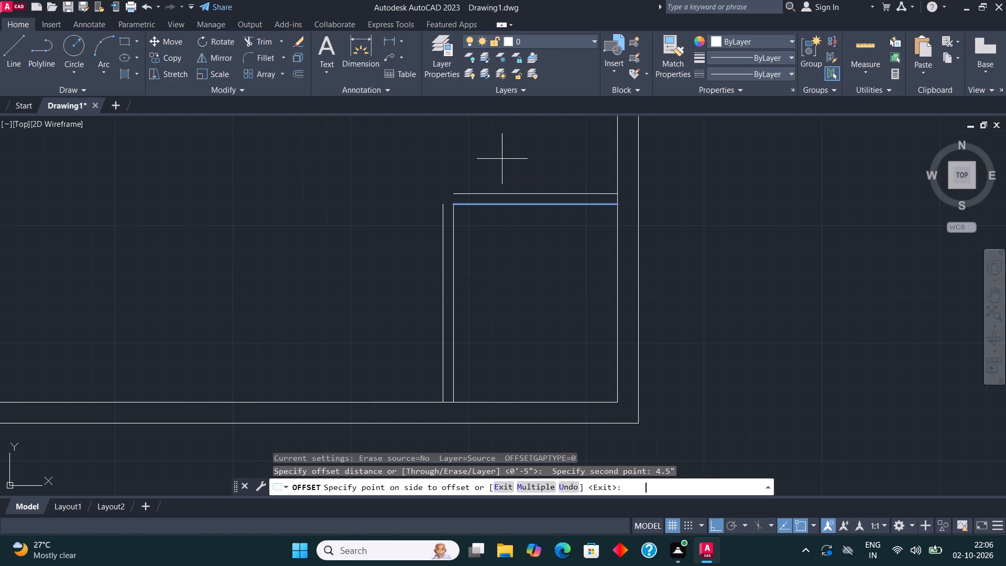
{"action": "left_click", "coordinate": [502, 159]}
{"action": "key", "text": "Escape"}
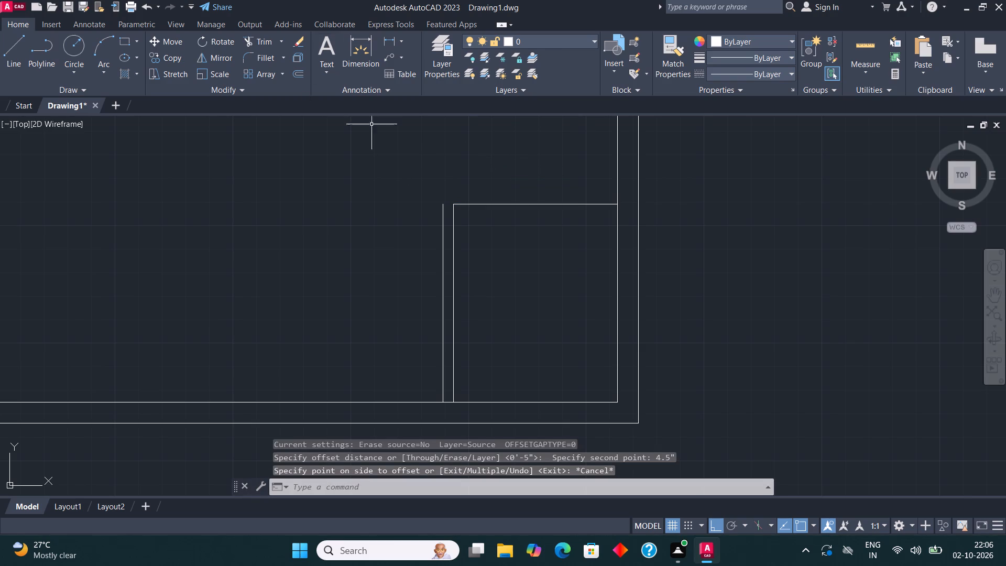
Offset the top line of the bottom-right room 4.5" upward to form its upper partition wall.
{"action": "left_click", "coordinate": [488, 201]}
{"action": "left_click", "coordinate": [486, 209]}
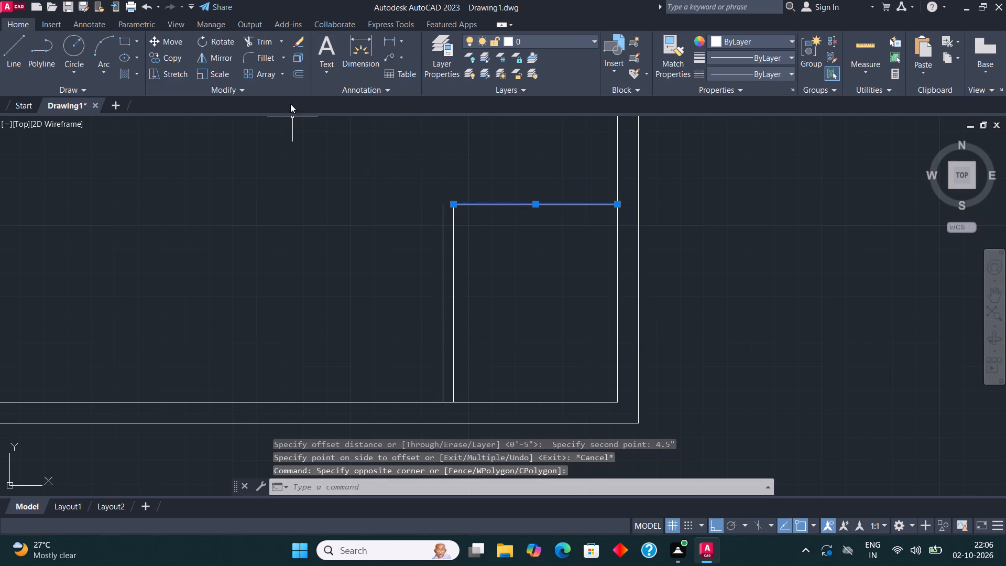
{"action": "left_click", "coordinate": [292, 76]}
{"action": "left_click", "coordinate": [504, 206]}
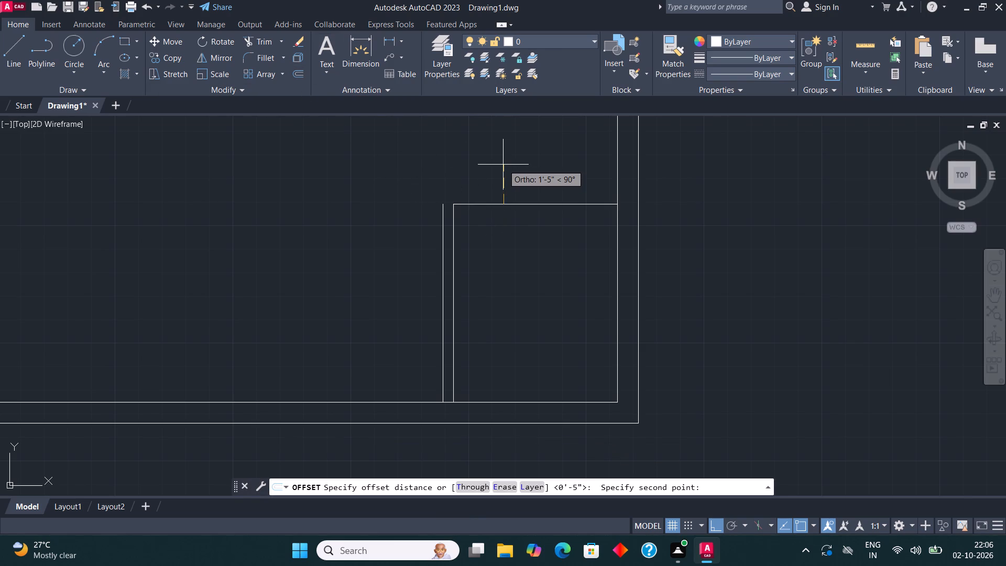
{"action": "type", "text": "4.5\""}
{"action": "key", "text": "Return"}
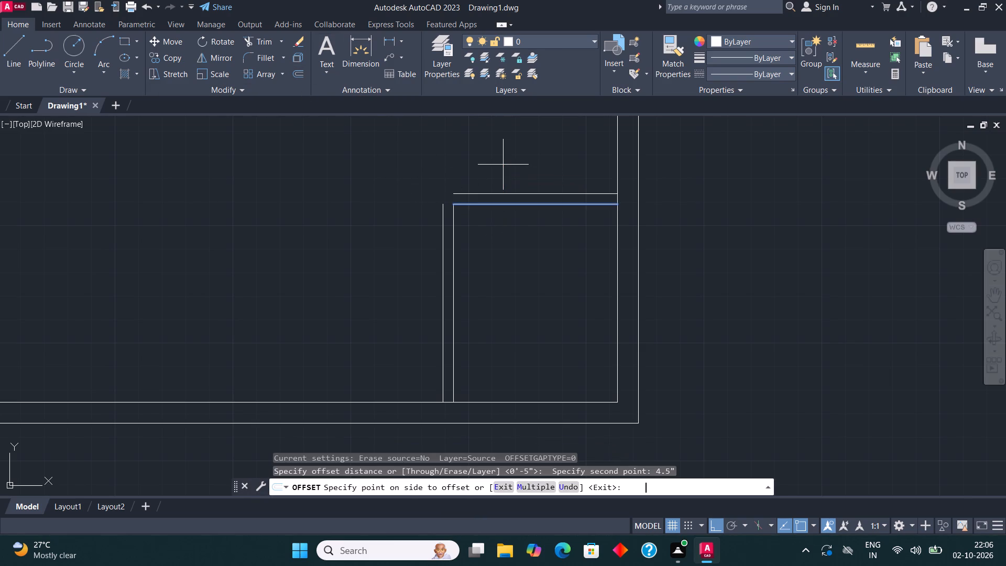
{"action": "left_click", "coordinate": [503, 165]}
{"action": "left_click", "coordinate": [477, 167]}
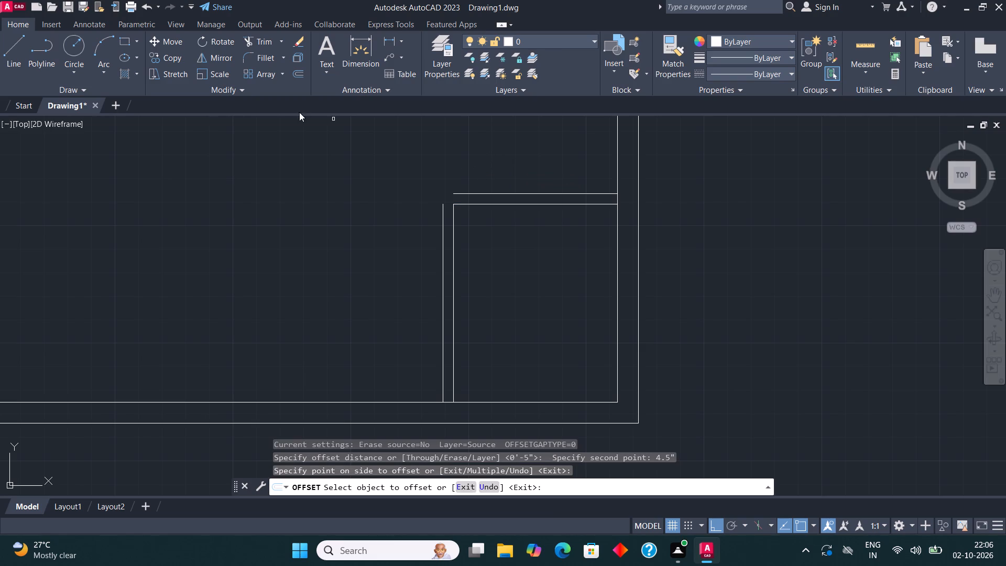
Fillet the outer left and outer top partition lines of the bottom-right room into a square corner.
{"action": "left_click", "coordinate": [257, 55]}
{"action": "left_click", "coordinate": [444, 249]}
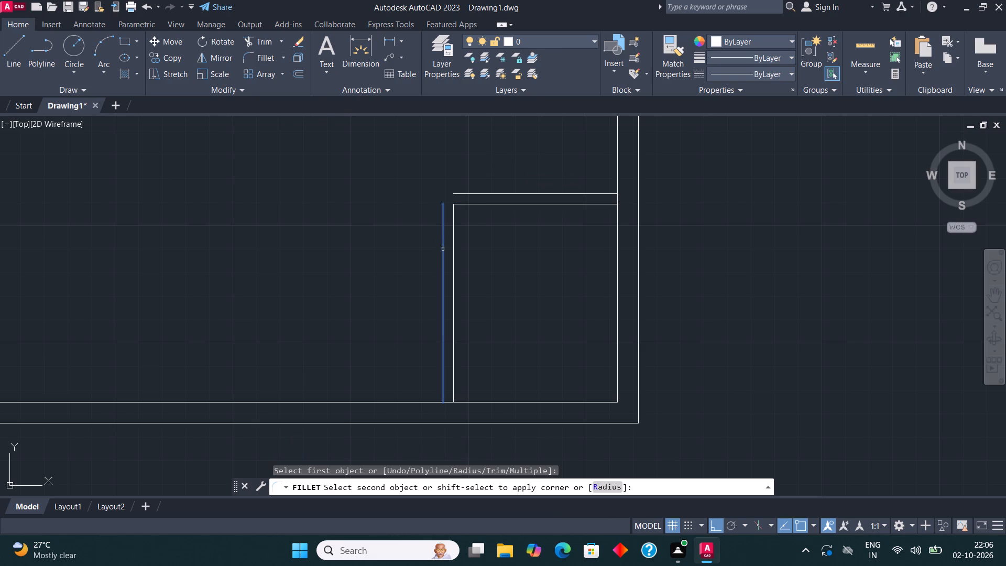
{"action": "left_click", "coordinate": [482, 193]}
Move the lower wall line of the third upper room up to meet the adjacent small room's bottom wall corner.
{"action": "scroll", "coordinate": [432, 245], "scroll_direction": "down", "scroll_amount": 1}
{"action": "middle_click_drag", "start_coordinate": [443, 245], "coordinate": [514, 248]}
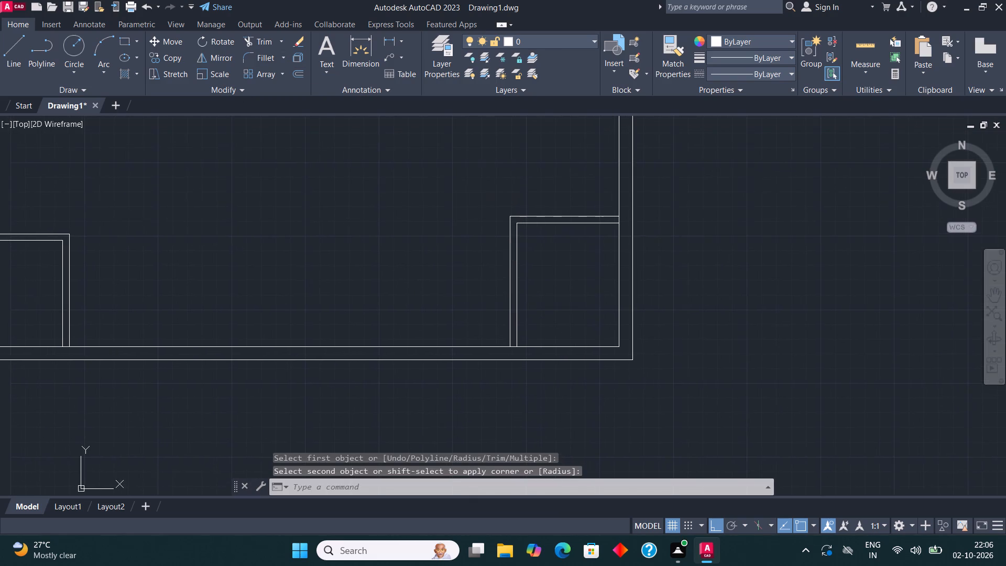
{"action": "scroll", "coordinate": [526, 276], "scroll_direction": "down", "scroll_amount": 1}
{"action": "middle_click_drag", "start_coordinate": [401, 283], "coordinate": [524, 318]}
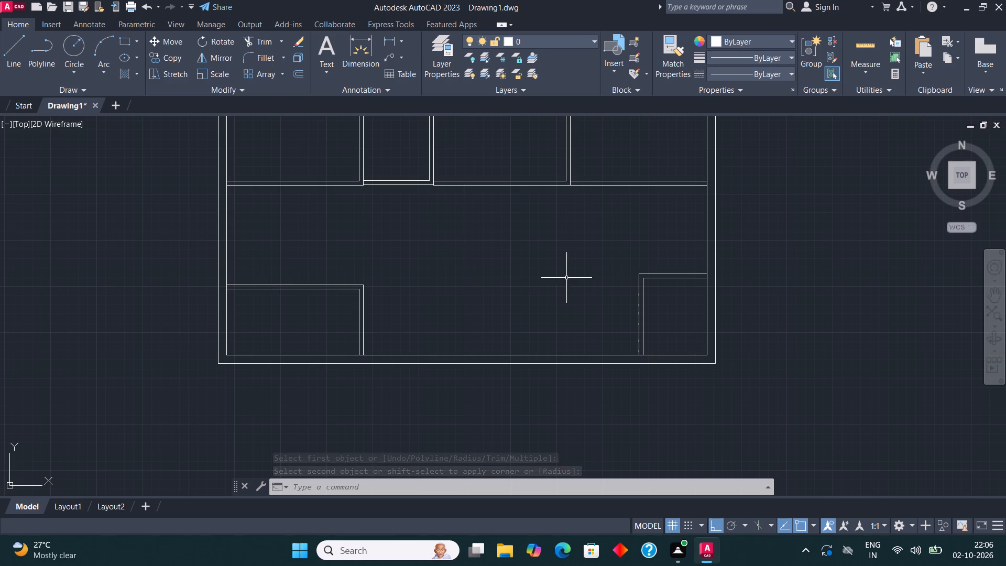
{"action": "middle_click_drag", "start_coordinate": [479, 268], "coordinate": [498, 288]}
{"action": "middle_click_drag", "start_coordinate": [594, 284], "coordinate": [595, 338]}
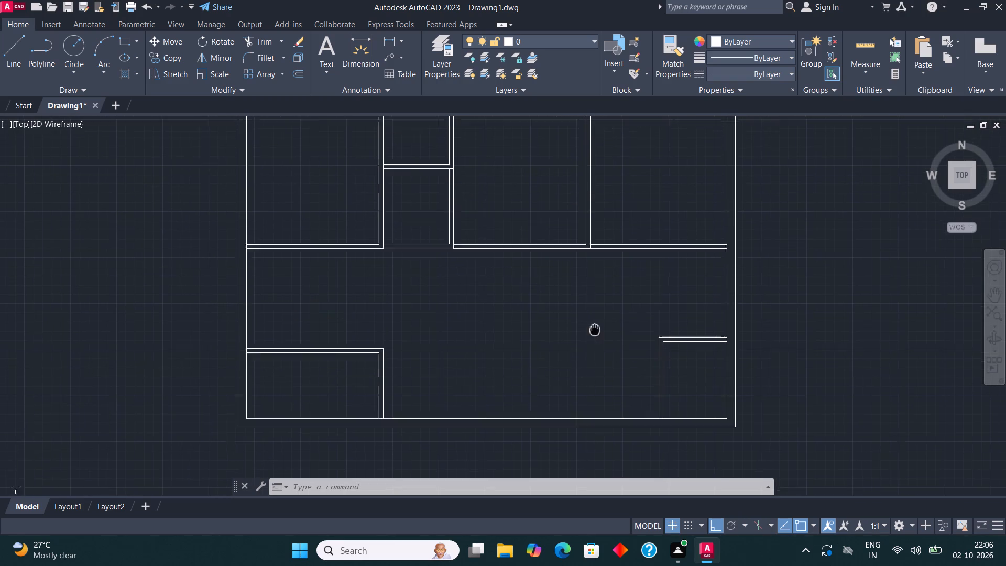
{"action": "middle_click_drag", "start_coordinate": [595, 338], "coordinate": [592, 341]}
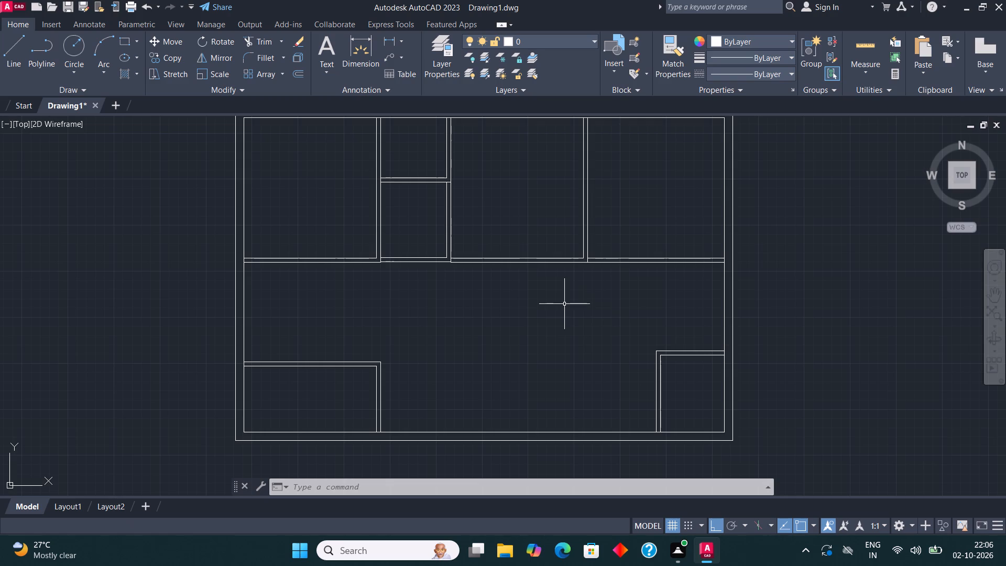
{"action": "middle_click_drag", "start_coordinate": [379, 328], "coordinate": [452, 340]}
{"action": "scroll", "coordinate": [531, 278], "scroll_direction": "up", "scroll_amount": 3}
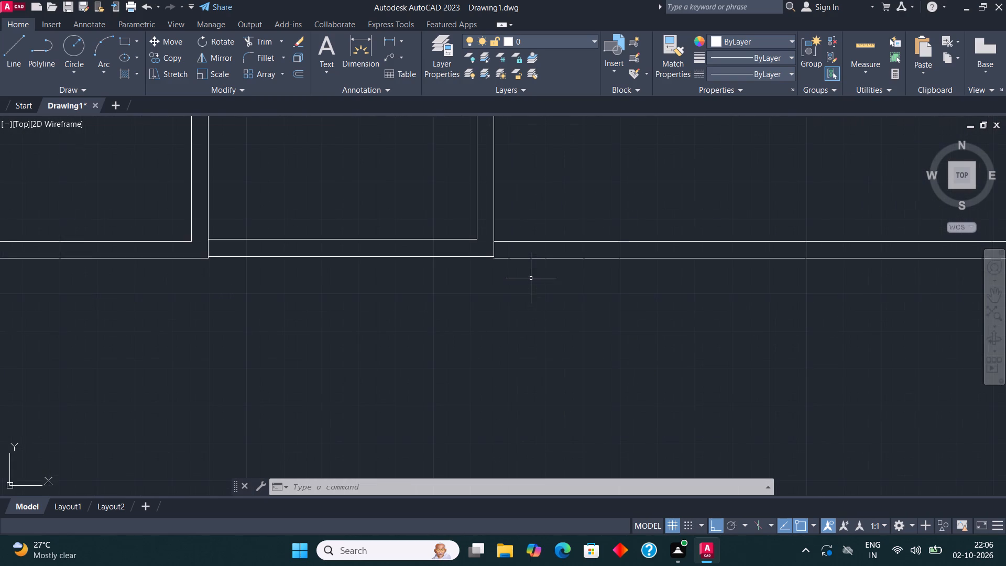
{"action": "middle_click_drag", "start_coordinate": [552, 271], "coordinate": [389, 334]}
{"action": "scroll", "coordinate": [341, 324], "scroll_direction": "up", "scroll_amount": 3}
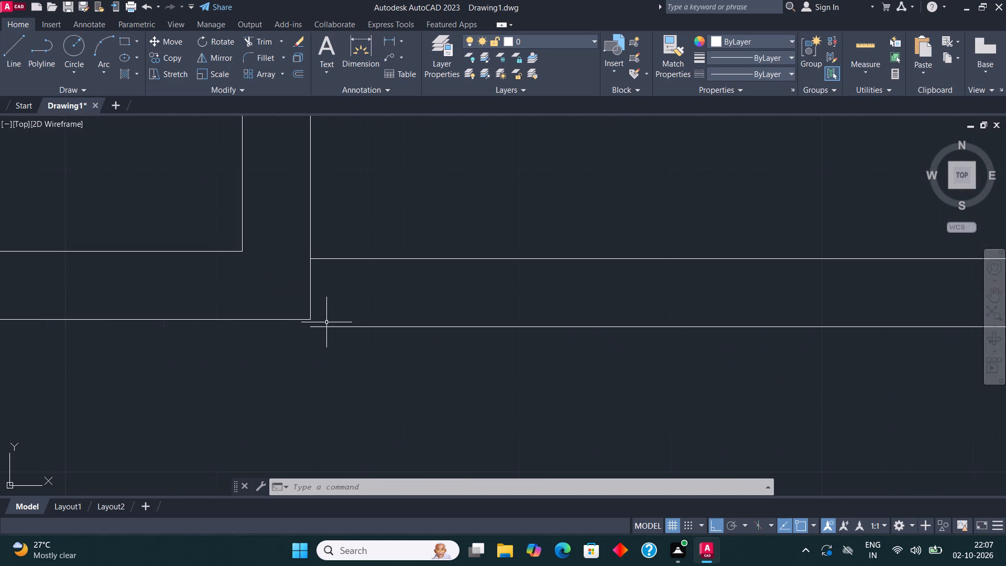
{"action": "left_click", "coordinate": [328, 326]}
{"action": "left_click", "coordinate": [163, 43]}
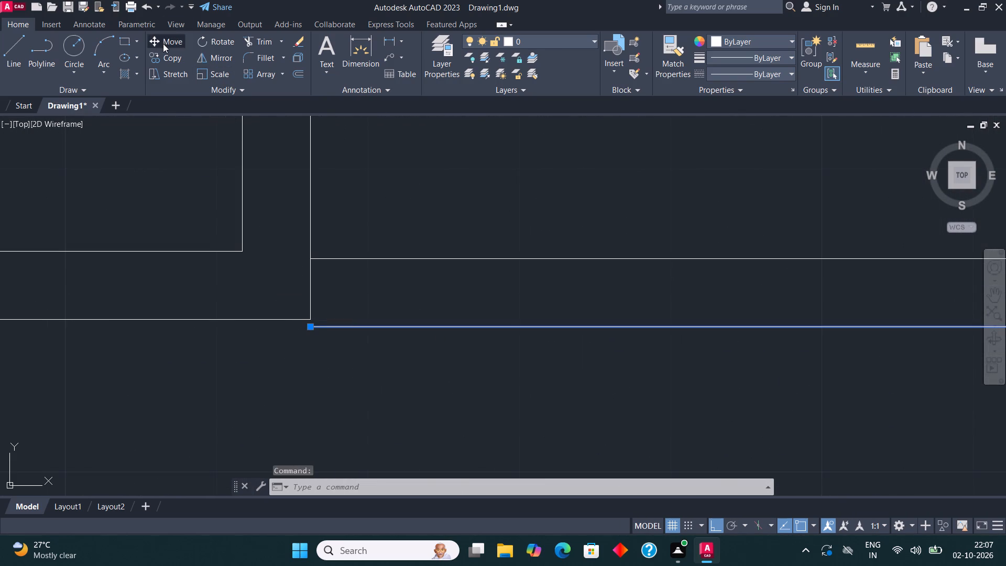
{"action": "scroll", "coordinate": [313, 330], "scroll_direction": "up", "scroll_amount": 2}
{"action": "left_click", "coordinate": [303, 328]}
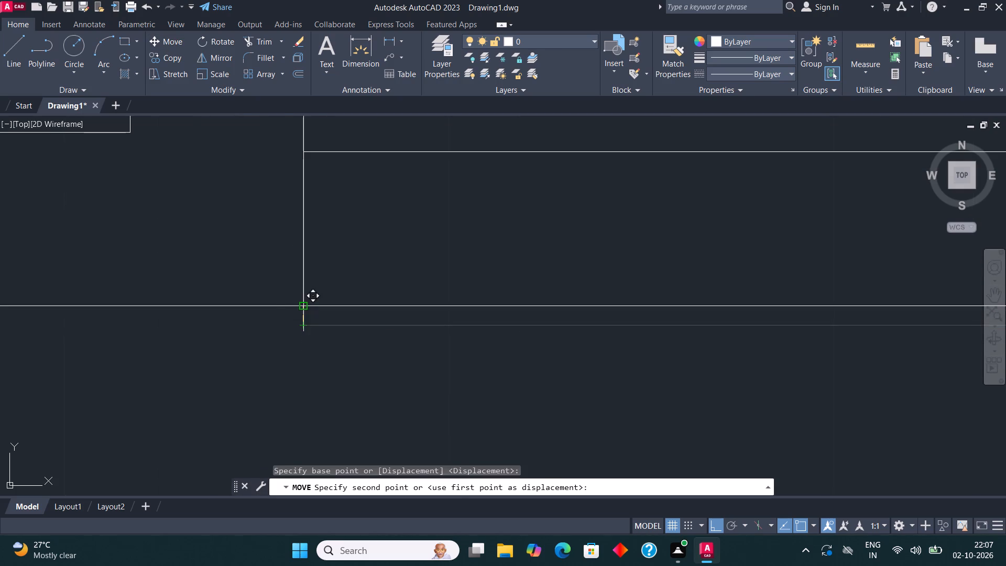
{"action": "left_click", "coordinate": [307, 306]}
Move the lower wall line of the top-right room up to meet the end of the neighbouring room's lower wall line.
{"action": "scroll", "coordinate": [298, 329], "scroll_direction": "down", "scroll_amount": 3}
{"action": "scroll", "coordinate": [351, 340], "scroll_direction": "down", "scroll_amount": 3}
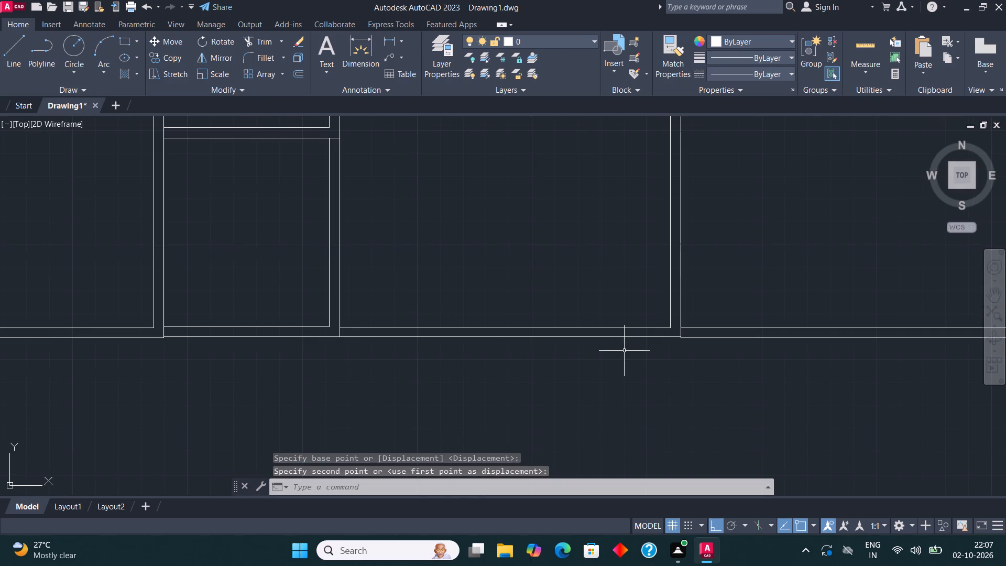
{"action": "scroll", "coordinate": [519, 355], "scroll_direction": "down", "scroll_amount": 3}
{"action": "scroll", "coordinate": [537, 350], "scroll_direction": "up", "scroll_amount": 7}
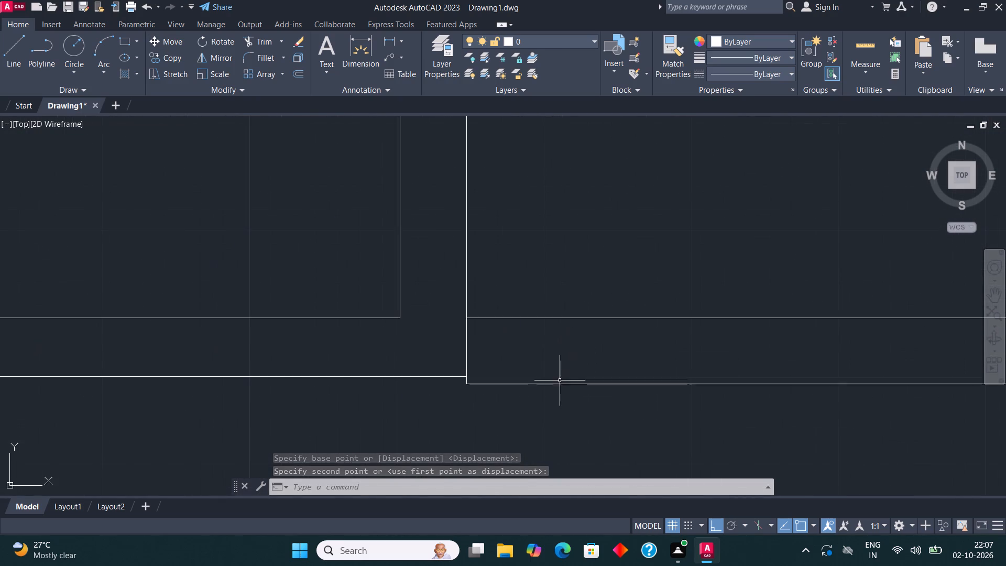
{"action": "left_click", "coordinate": [559, 382]}
{"action": "left_click", "coordinate": [541, 395]}
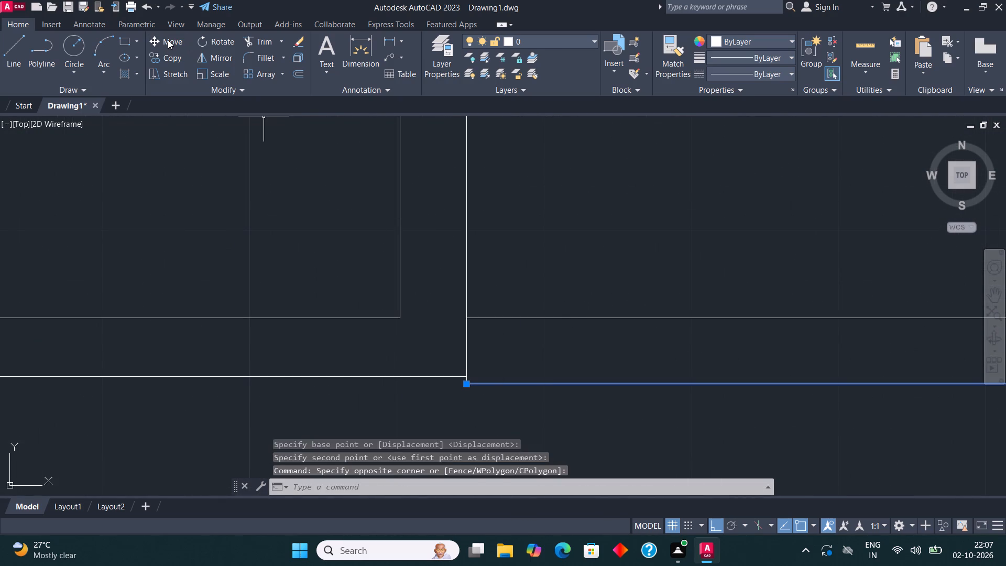
{"action": "left_click", "coordinate": [168, 40]}
{"action": "scroll", "coordinate": [474, 391], "scroll_direction": "up", "scroll_amount": 3}
{"action": "left_click", "coordinate": [434, 365]}
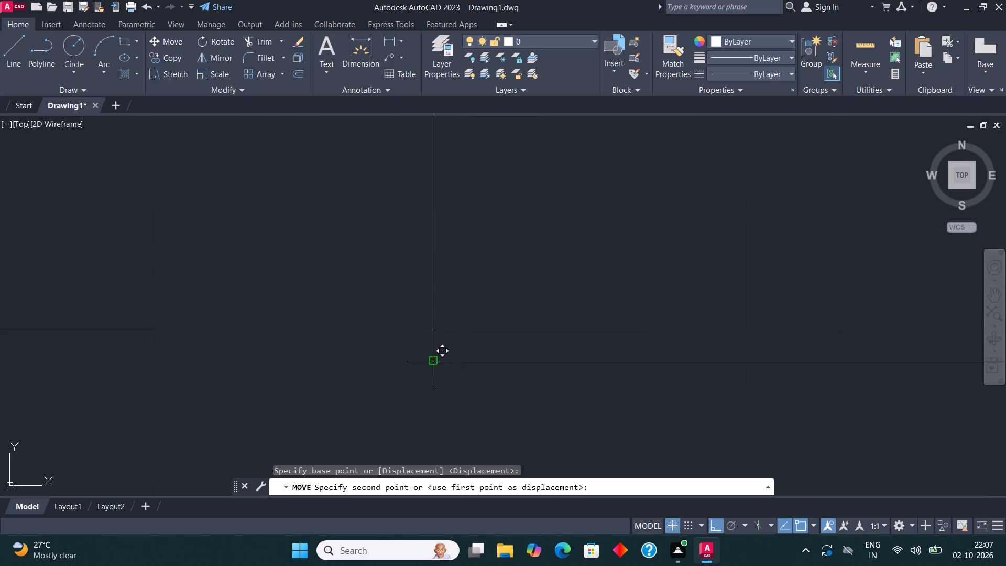
{"action": "left_click", "coordinate": [438, 333]}
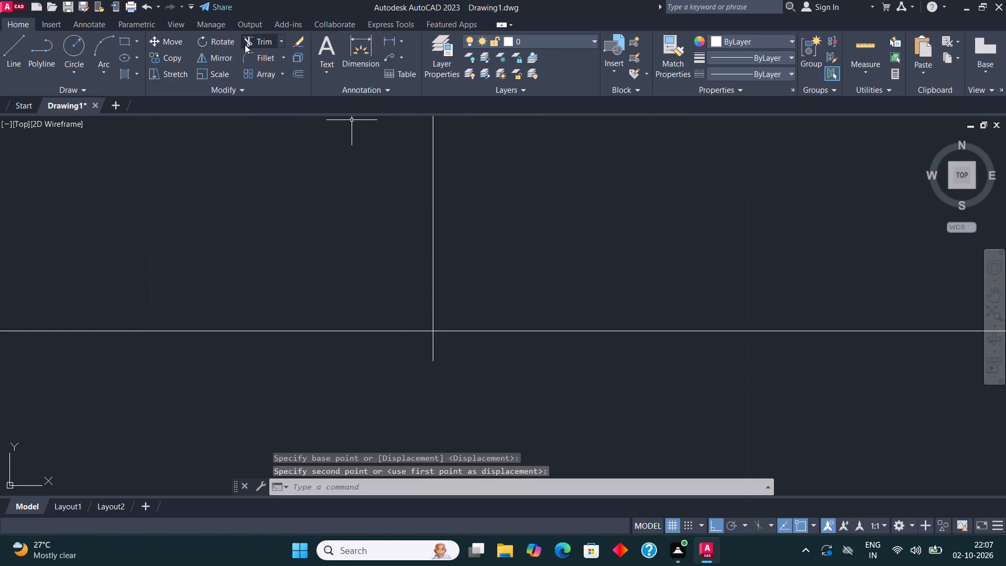
Trim the vertical partition stub projecting below the aligned wall line between the two rightmost upper rooms.
{"action": "left_click", "coordinate": [245, 45]}
{"action": "left_click", "coordinate": [417, 355]}
{"action": "left_click", "coordinate": [464, 355]}
{"action": "scroll", "coordinate": [463, 356], "scroll_direction": "down", "scroll_amount": 2}
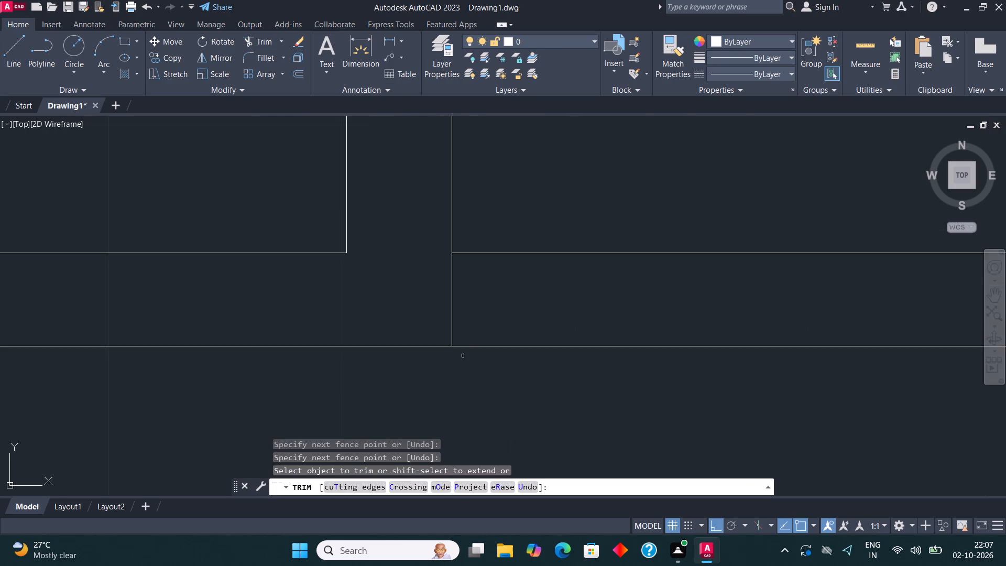
{"action": "scroll", "coordinate": [464, 356], "scroll_direction": "down", "scroll_amount": 4}
{"action": "scroll", "coordinate": [597, 366], "scroll_direction": "down", "scroll_amount": 2}
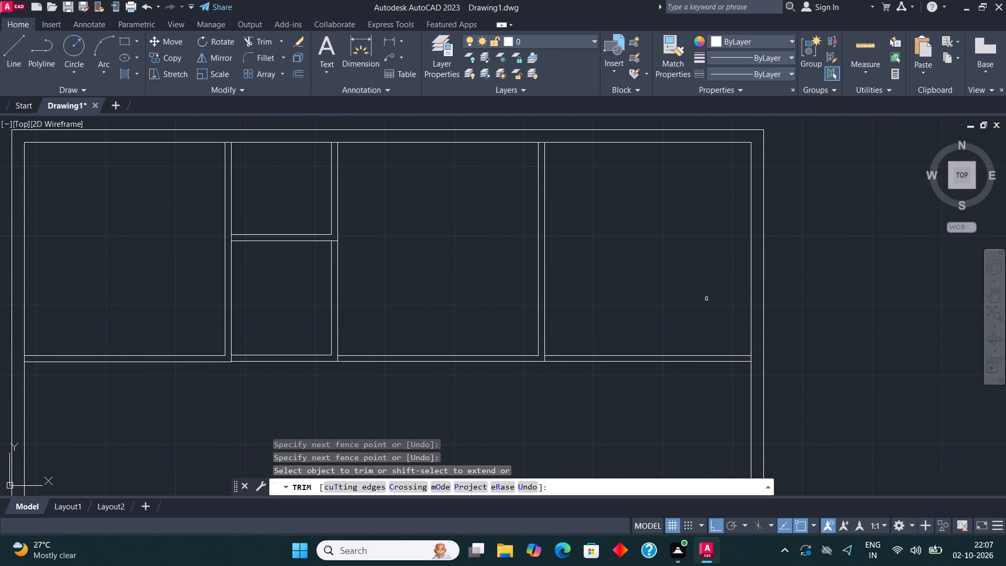
{"action": "scroll", "coordinate": [612, 285], "scroll_direction": "down", "scroll_amount": 1}
{"action": "key", "text": "Escape"}
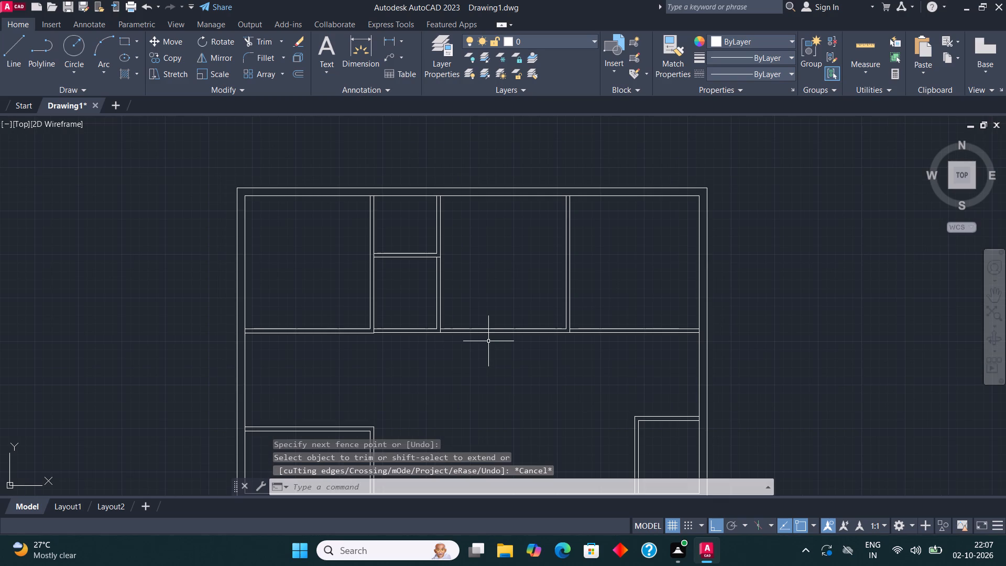
Insert the imperial Door, Toilet and Trees sample blocks from the tool palettes into the empty space left of the plan.
{"action": "scroll", "coordinate": [497, 343], "scroll_direction": "down", "scroll_amount": 1}
{"action": "middle_click_drag", "start_coordinate": [501, 346], "coordinate": [539, 343]}
{"action": "scroll", "coordinate": [508, 346], "scroll_direction": "down", "scroll_amount": 1}
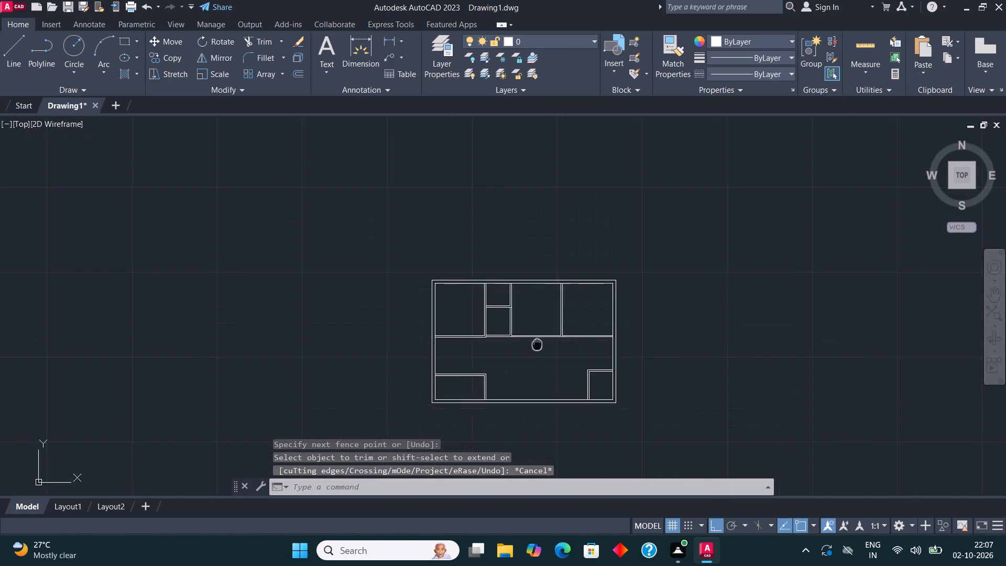
{"action": "middle_click_drag", "start_coordinate": [539, 343], "coordinate": [626, 270]}
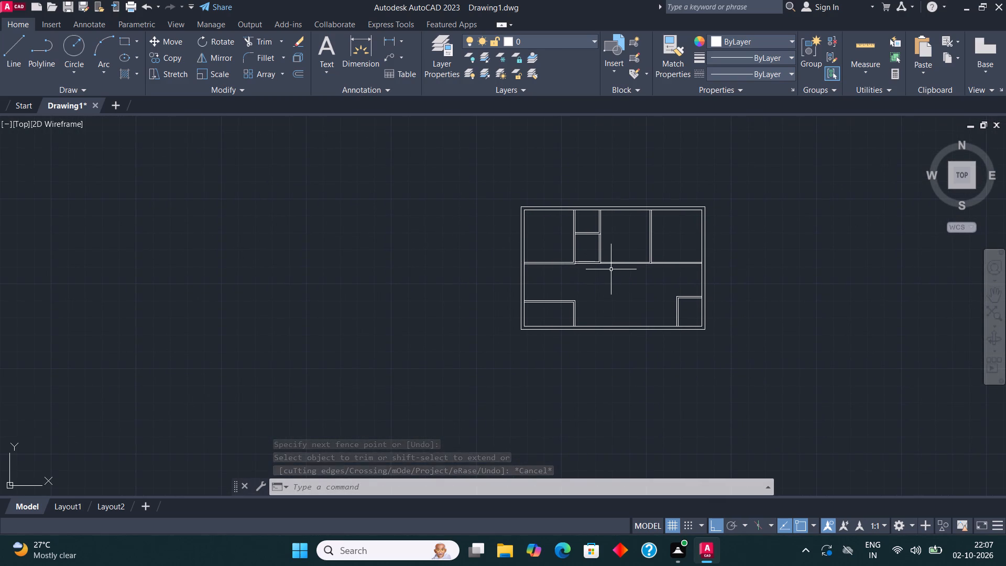
{"action": "middle_click_drag", "start_coordinate": [607, 269], "coordinate": [536, 275]}
{"action": "type", "text": "TOO"}
{"action": "left_click", "coordinate": [380, 359]}
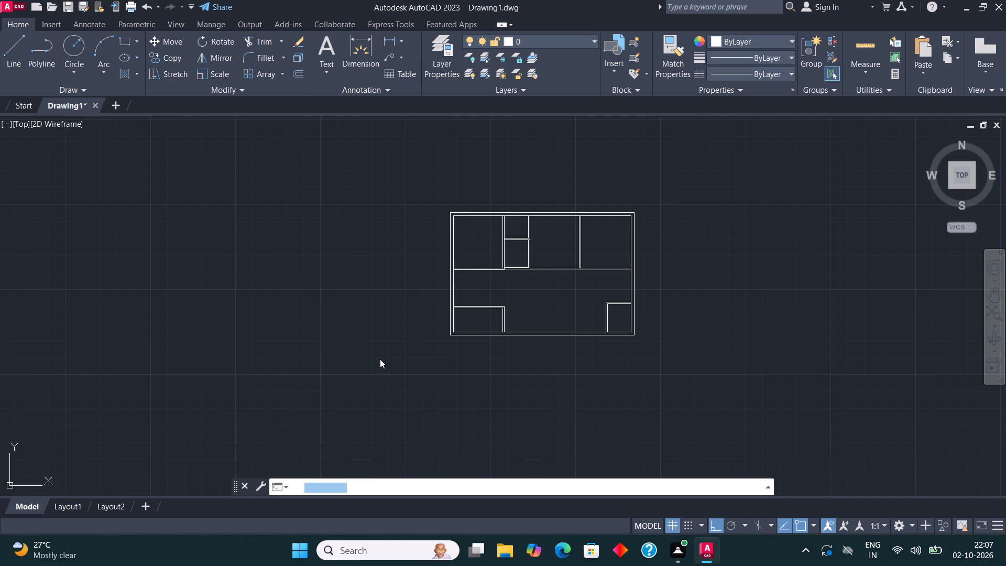
{"action": "left_click", "coordinate": [565, 106]}
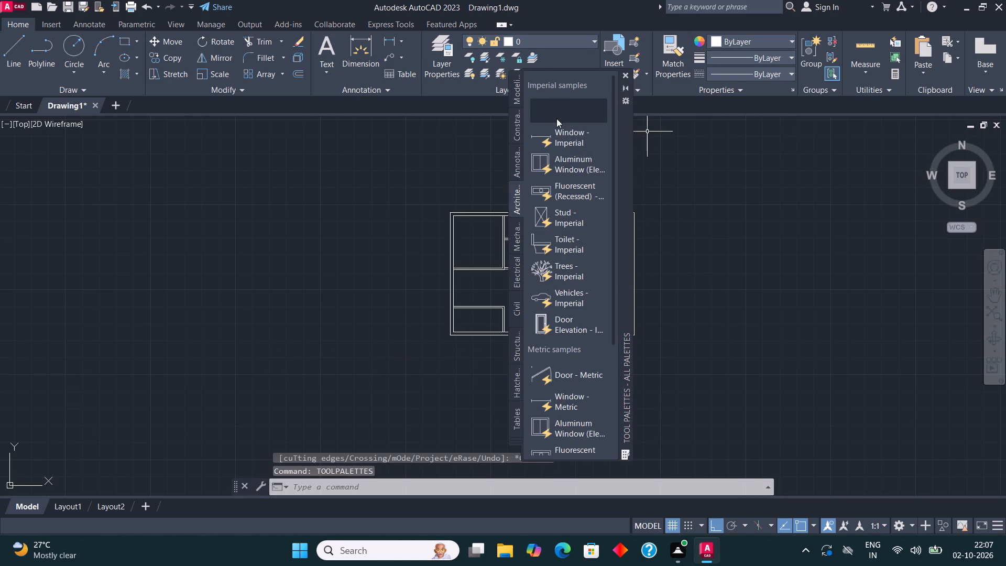
{"action": "left_click", "coordinate": [294, 260]}
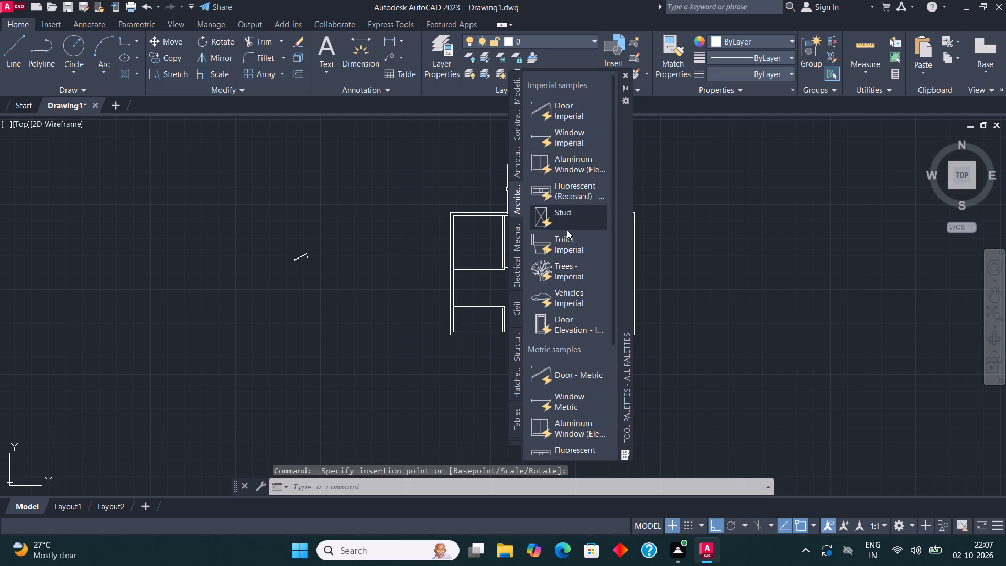
{"action": "left_click", "coordinate": [567, 244]}
{"action": "left_click", "coordinate": [294, 293]}
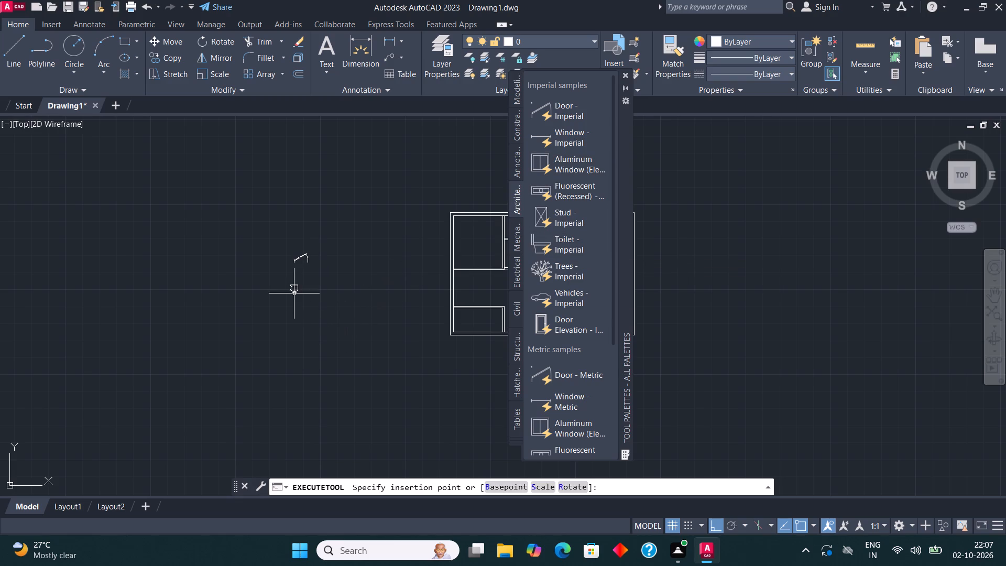
{"action": "left_click", "coordinate": [571, 271]}
{"action": "left_click", "coordinate": [300, 220]}
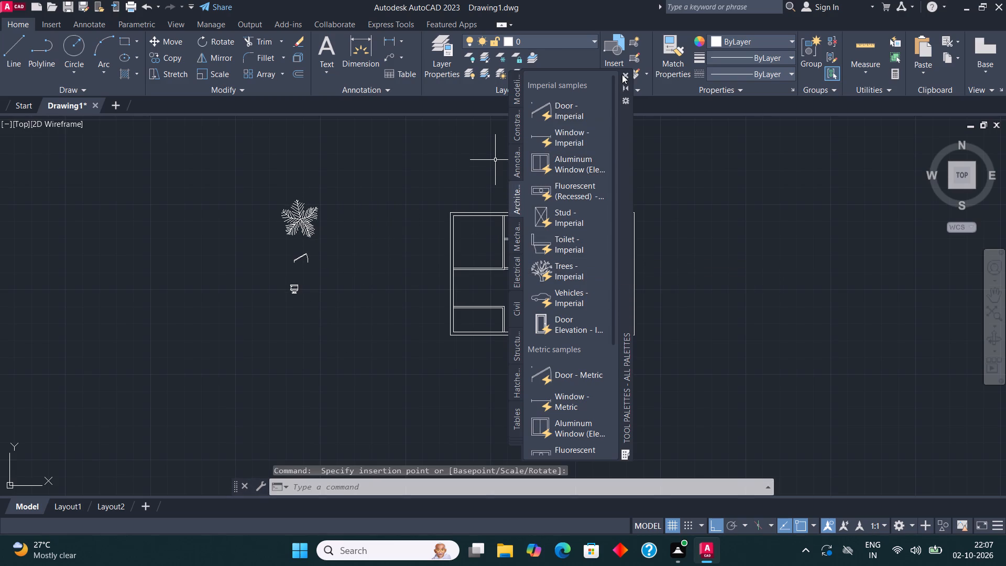
{"action": "left_click", "coordinate": [621, 75]}
Set the inserted door block to Open 90º.
{"action": "scroll", "coordinate": [316, 253], "scroll_direction": "up", "scroll_amount": 1}
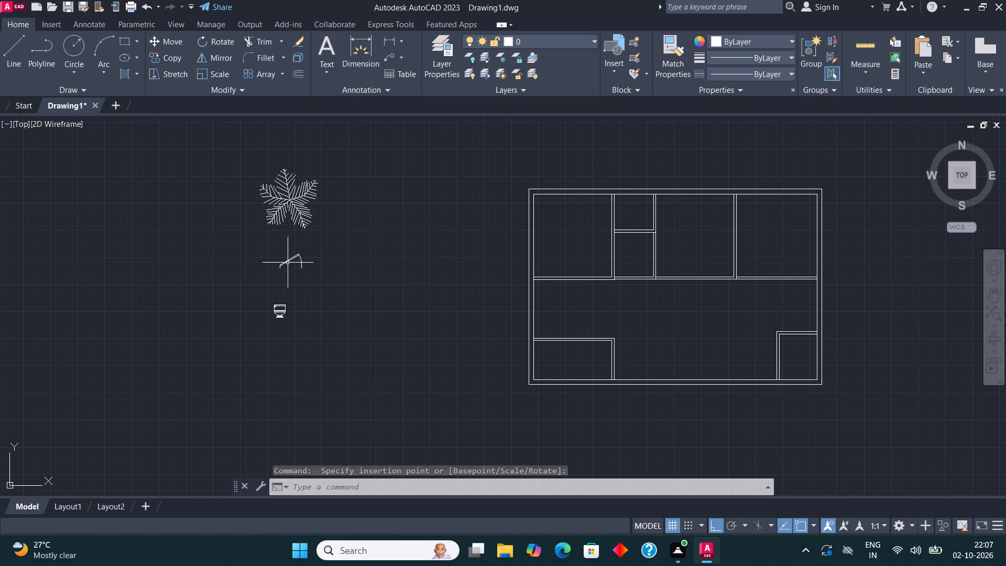
{"action": "left_click", "coordinate": [288, 263]}
{"action": "left_click", "coordinate": [278, 254]}
{"action": "left_click", "coordinate": [349, 303]}
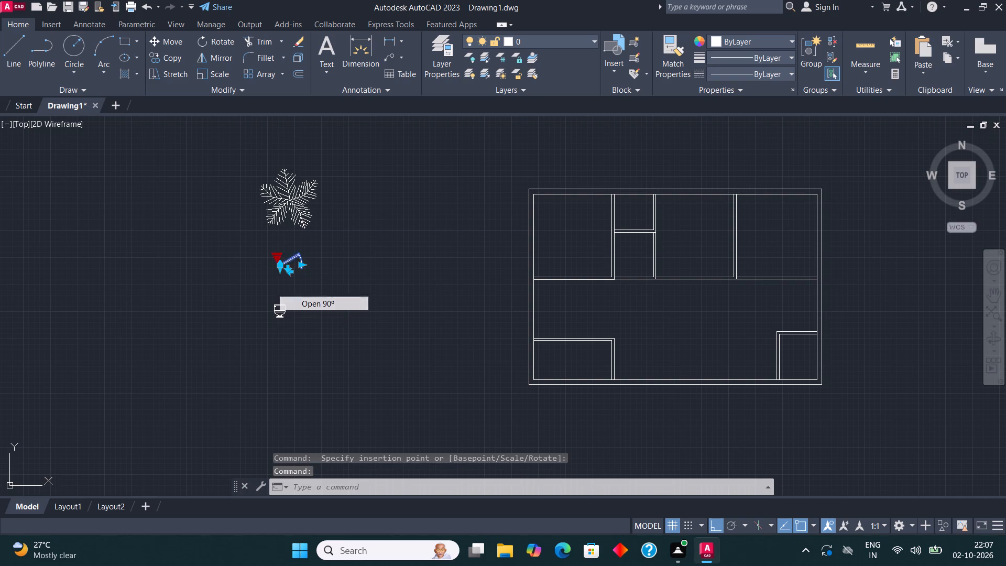
Switch the inserted toilet block from its elevation to its plan representation and deselect the blocks.
{"action": "scroll", "coordinate": [305, 295], "scroll_direction": "up", "scroll_amount": 2}
{"action": "left_click", "coordinate": [223, 342]}
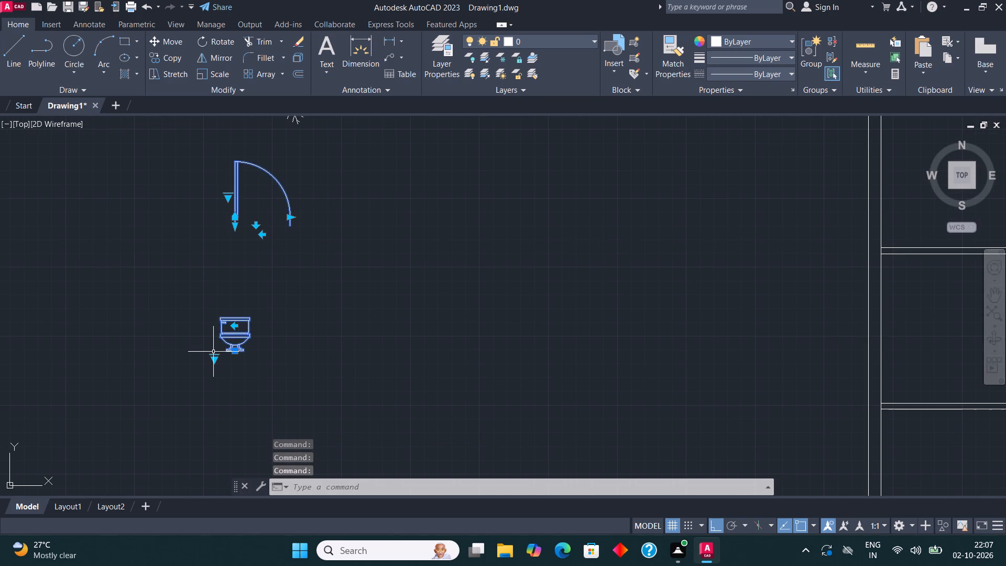
{"action": "left_click", "coordinate": [214, 358]}
{"action": "left_click", "coordinate": [289, 377]}
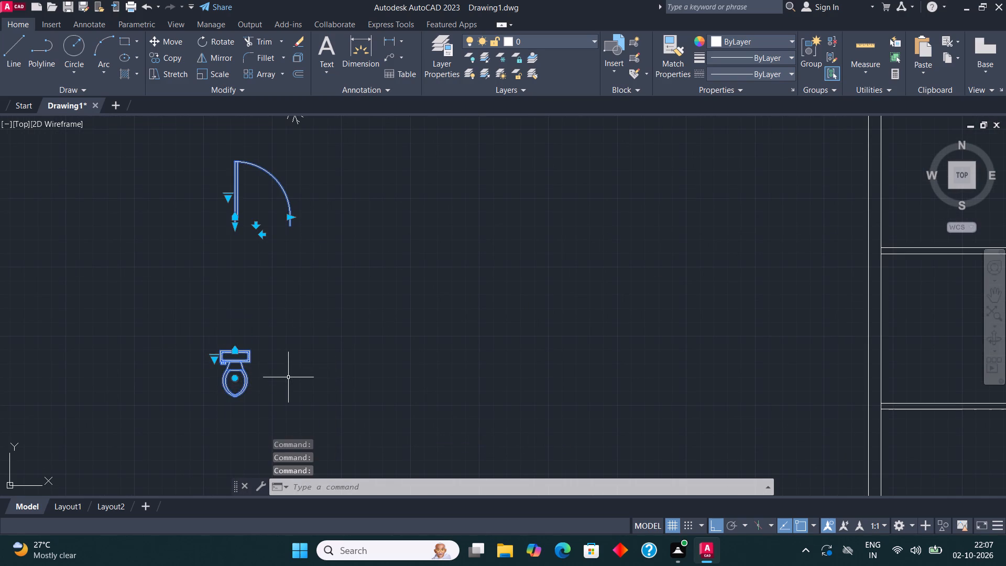
{"action": "key", "text": "Escape"}
Mirror the door block about a vertical line on its swing side, keeping the original.
{"action": "left_click", "coordinate": [233, 204]}
{"action": "left_click", "coordinate": [242, 225]}
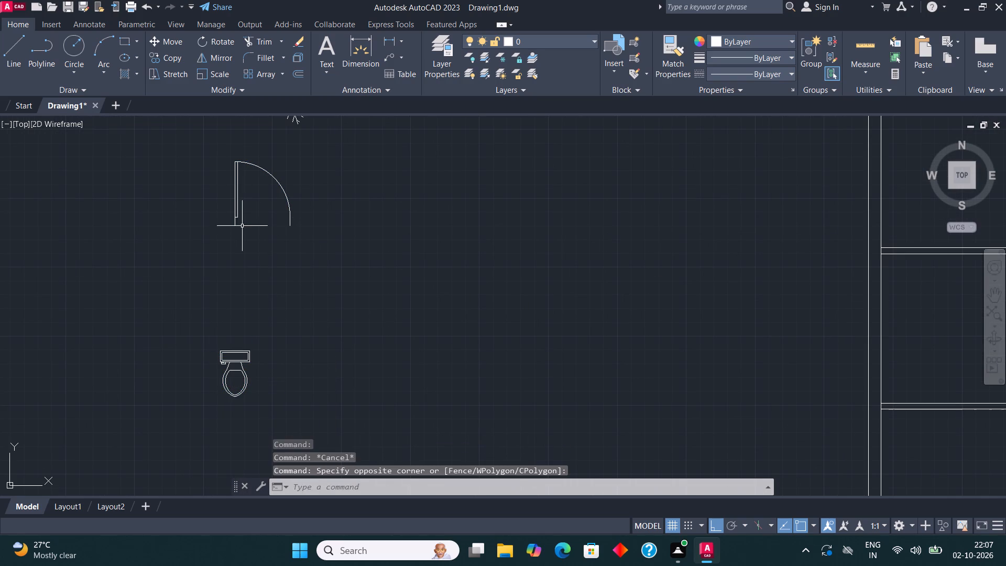
{"action": "left_click_drag", "start_coordinate": [243, 229], "coordinate": [234, 198]}
{"action": "left_click", "coordinate": [215, 182]}
{"action": "left_click", "coordinate": [219, 55]}
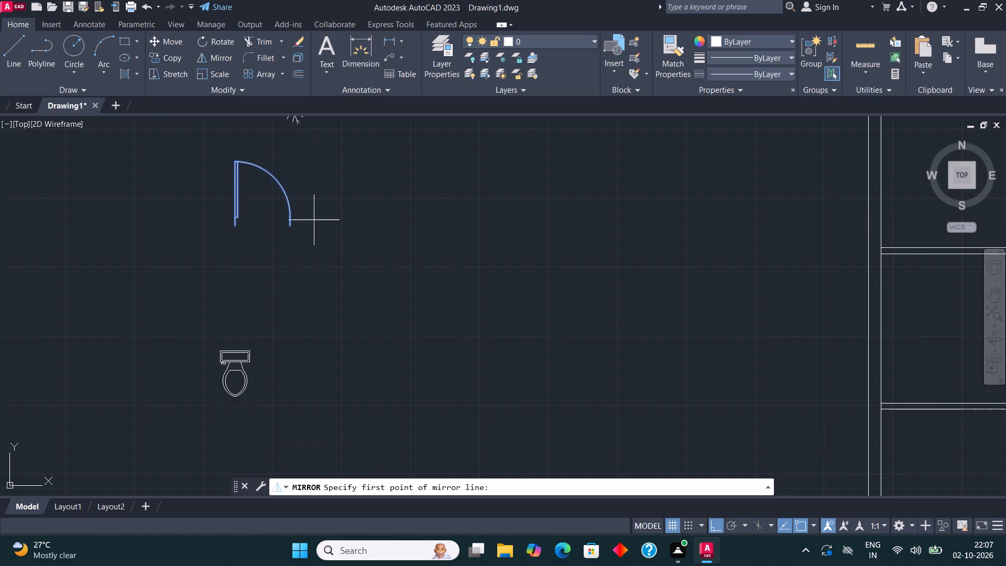
{"action": "left_click", "coordinate": [314, 220]}
{"action": "left_click", "coordinate": [316, 255]}
{"action": "left_click", "coordinate": [355, 241]}
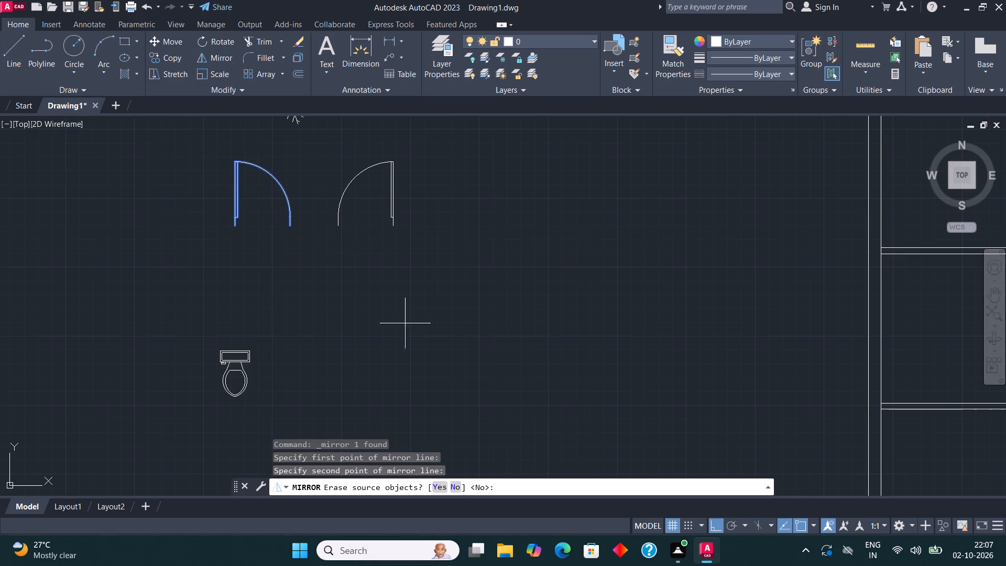
{"action": "left_click", "coordinate": [456, 488]}
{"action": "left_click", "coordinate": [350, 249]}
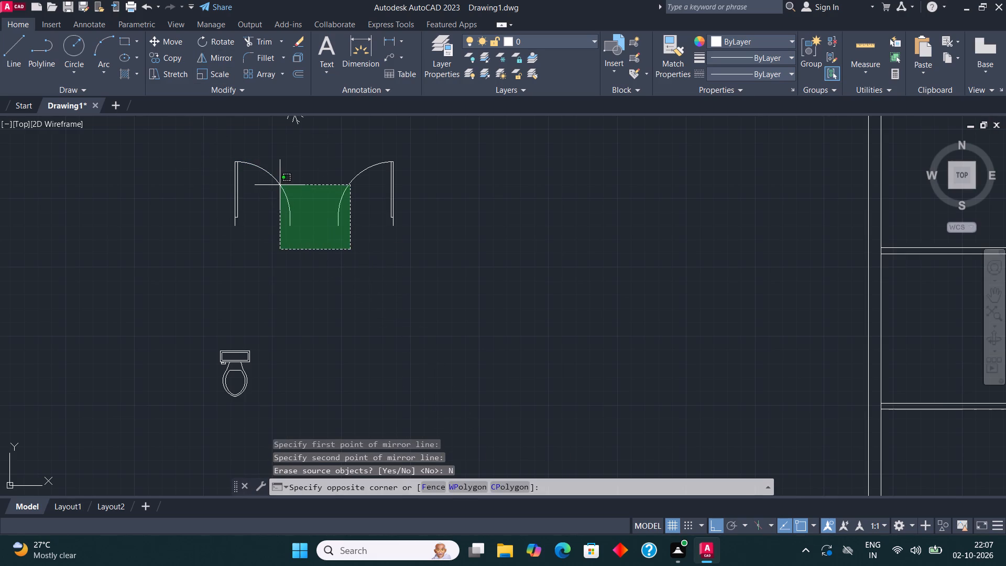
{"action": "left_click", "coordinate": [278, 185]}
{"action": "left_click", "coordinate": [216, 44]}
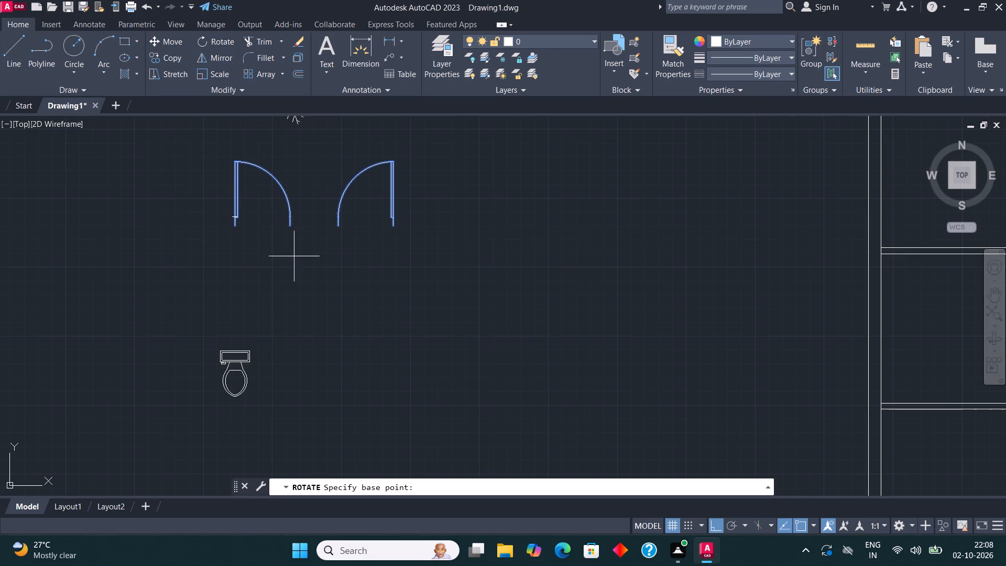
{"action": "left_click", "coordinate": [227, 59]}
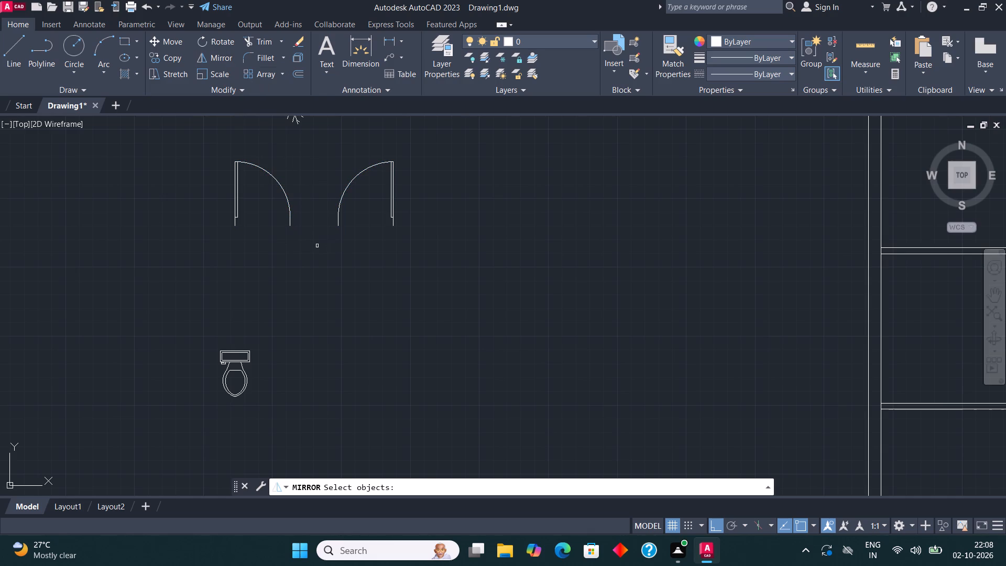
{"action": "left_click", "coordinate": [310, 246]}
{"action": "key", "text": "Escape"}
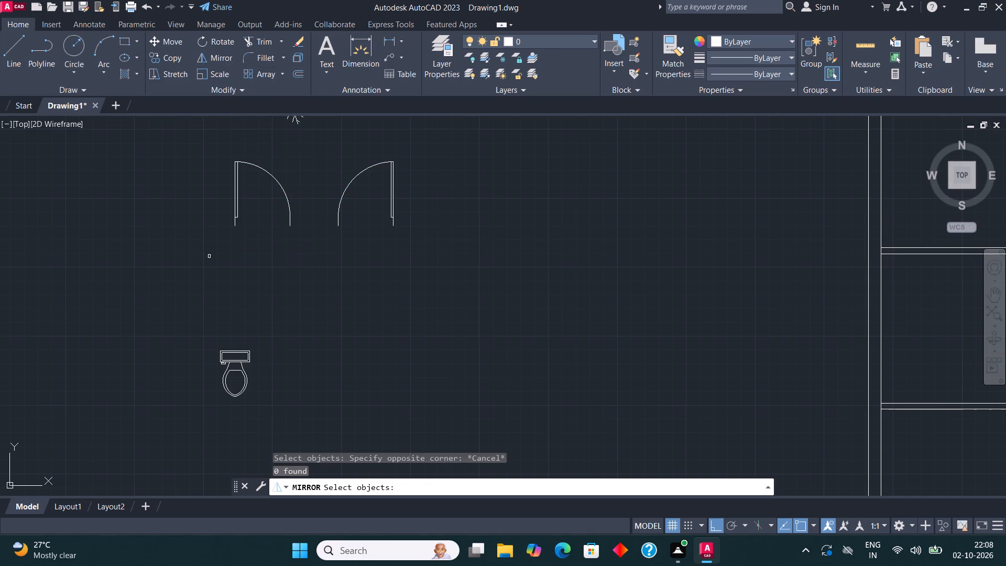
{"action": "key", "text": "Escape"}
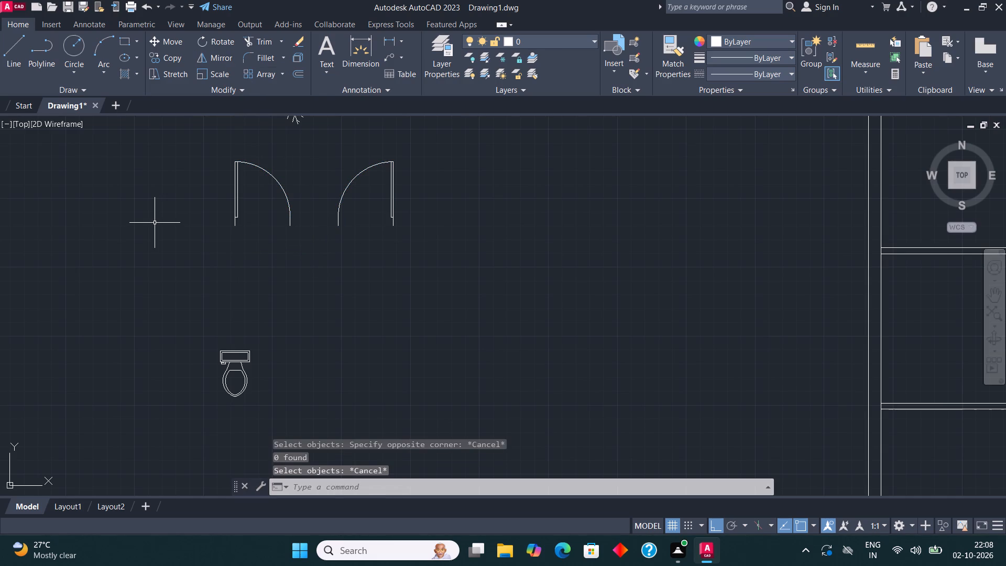
Mirror both doors downward about a horizontal line below them, keeping the originals.
{"action": "left_click", "coordinate": [344, 230]}
{"action": "left_click", "coordinate": [250, 211]}
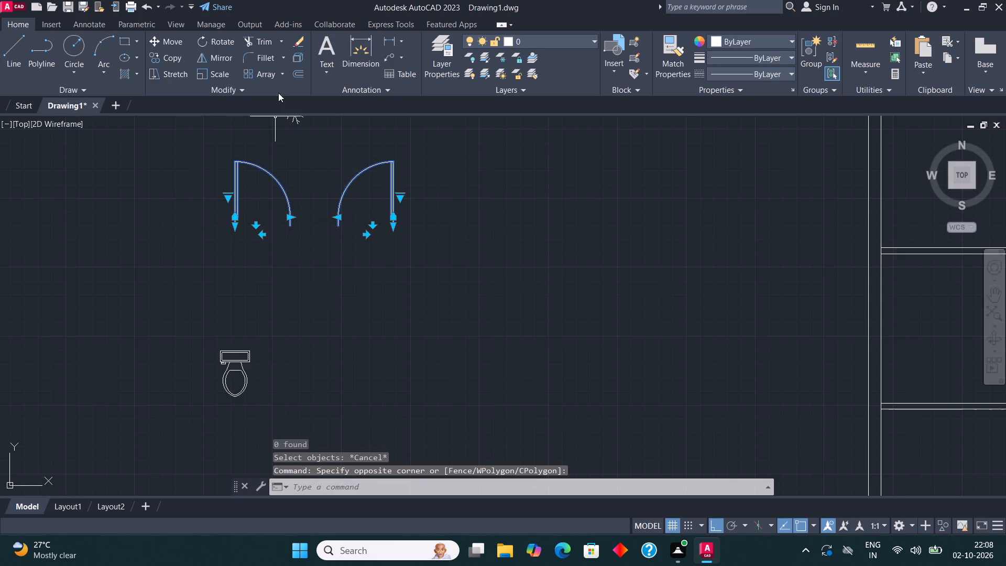
{"action": "left_click", "coordinate": [229, 58]}
{"action": "left_click", "coordinate": [313, 246]}
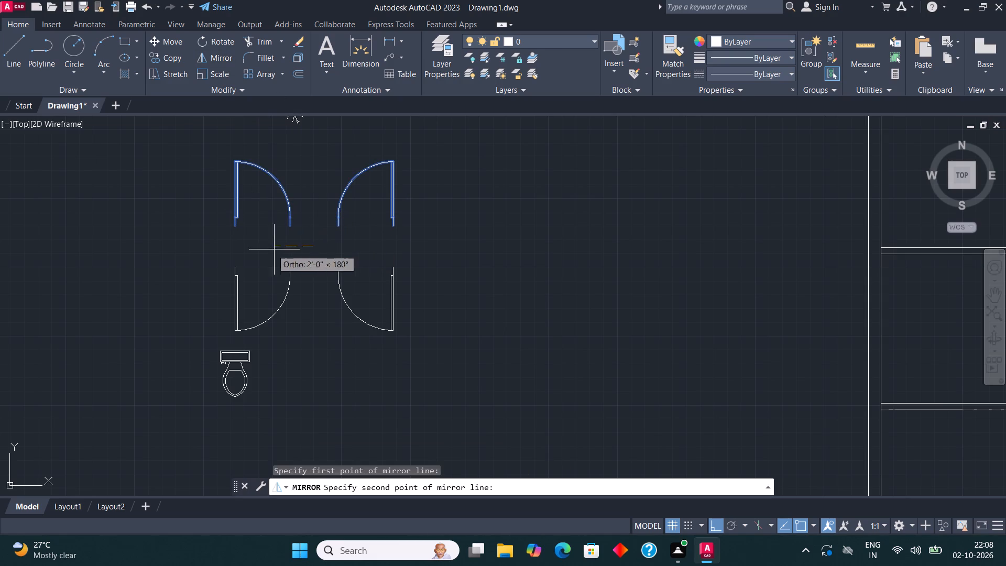
{"action": "left_click", "coordinate": [242, 262]}
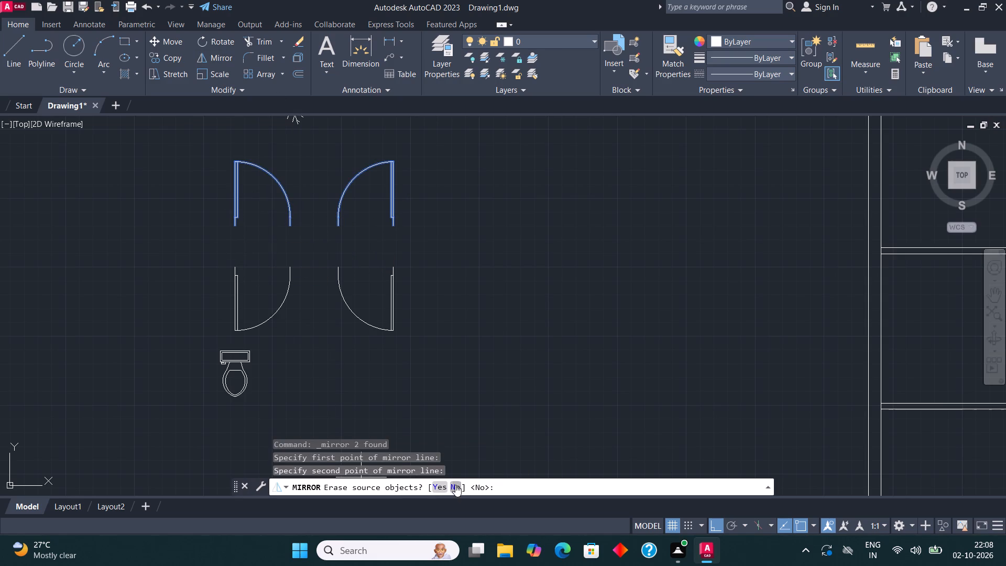
{"action": "left_click", "coordinate": [455, 485]}
Copy the upper door with its leaf on the right horizontally into the empty space between the doors and the plan.
{"action": "left_click", "coordinate": [337, 226]}
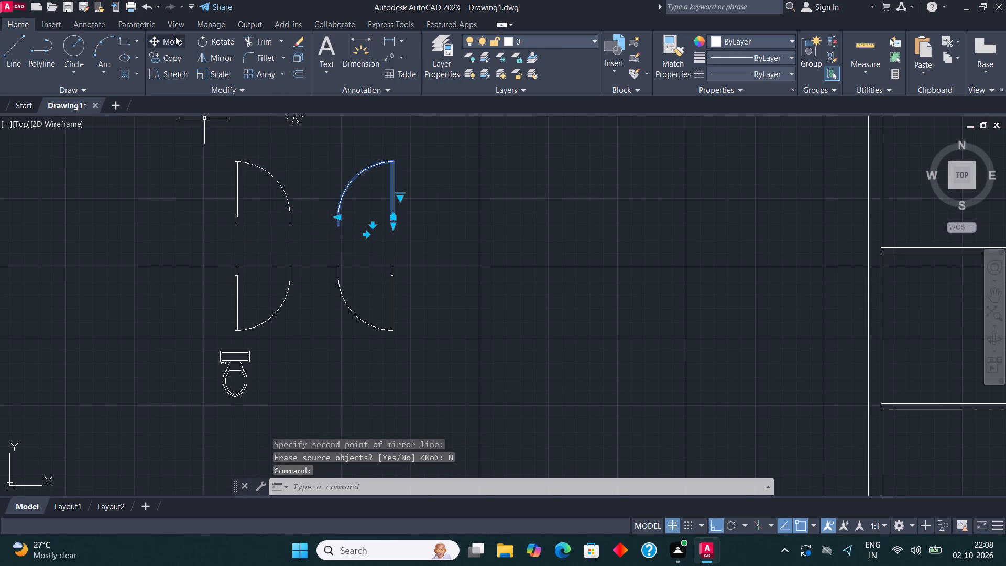
{"action": "left_click", "coordinate": [167, 61]}
{"action": "left_click", "coordinate": [342, 244]}
{"action": "scroll", "coordinate": [280, 266], "scroll_direction": "down", "scroll_amount": 2}
{"action": "scroll", "coordinate": [376, 259], "scroll_direction": "up", "scroll_amount": 2}
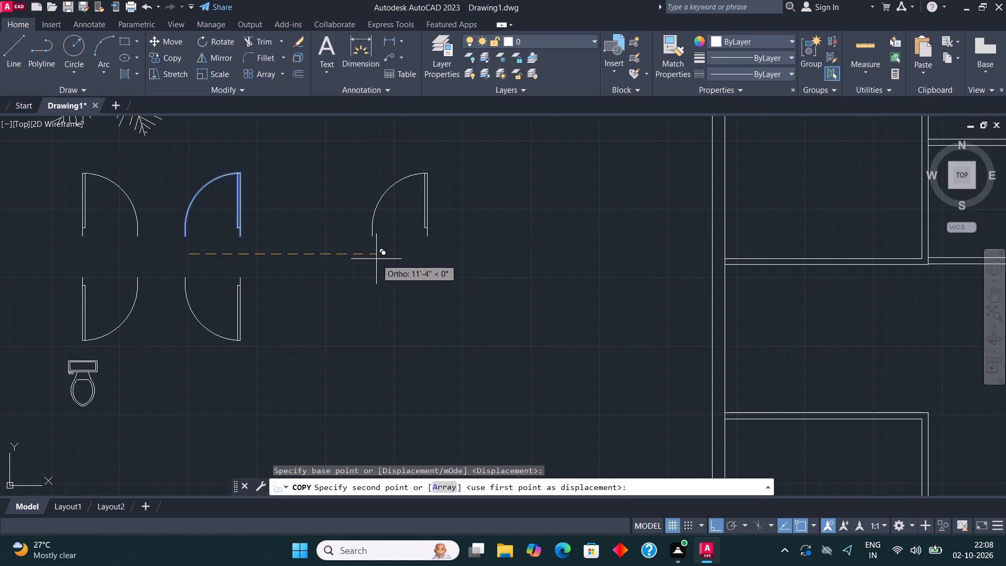
{"action": "left_click", "coordinate": [383, 257]}
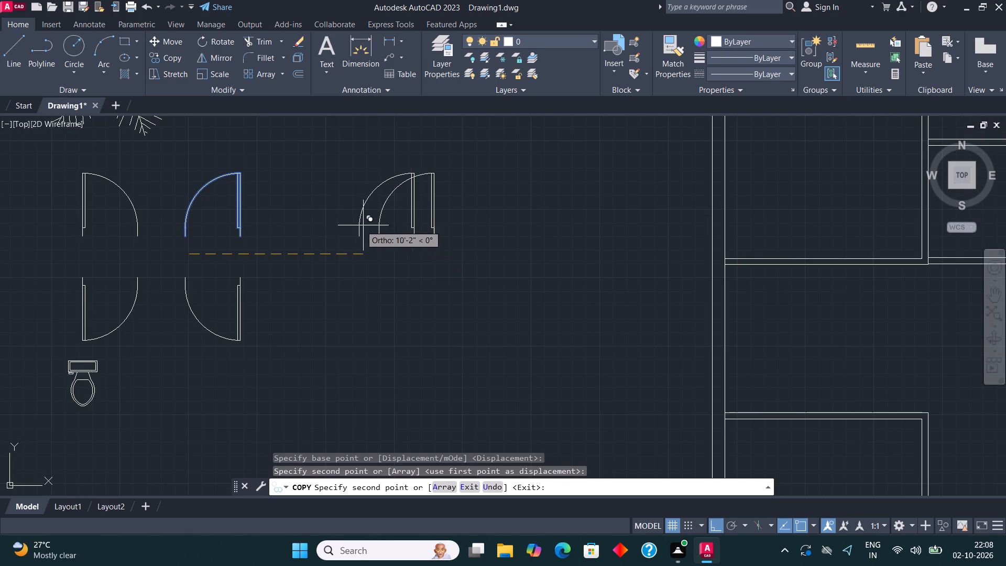
{"action": "key", "text": "Escape"}
Rotate the copied door 90° counterclockwise so its leaf lies horizontal.
{"action": "left_click", "coordinate": [400, 226]}
{"action": "left_click", "coordinate": [367, 197]}
{"action": "left_click", "coordinate": [228, 39]}
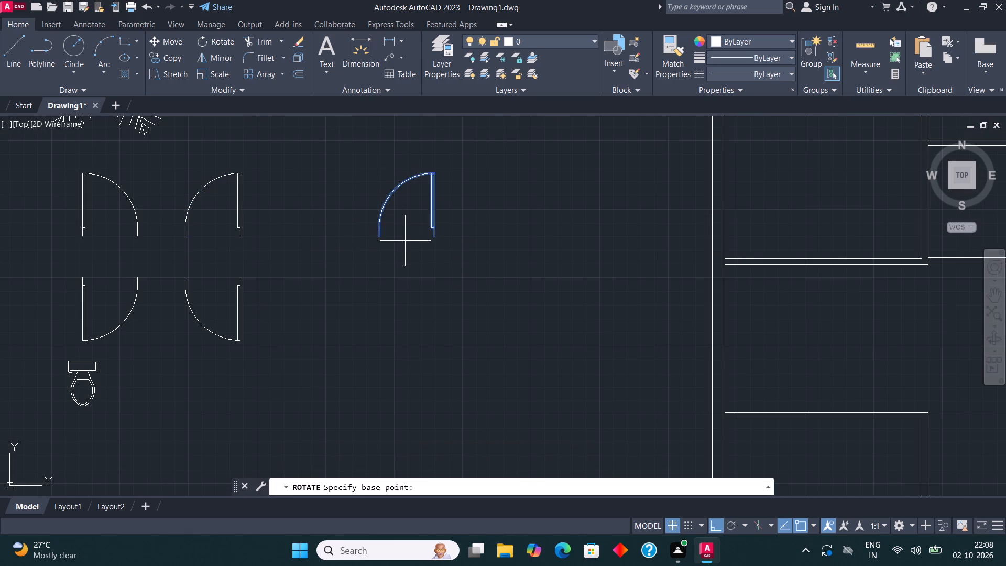
{"action": "left_click", "coordinate": [405, 241]}
{"action": "left_click", "coordinate": [375, 178]}
Mirror the rotated door upward about a horizontal line just above it, keeping the original.
{"action": "left_click", "coordinate": [379, 239]}
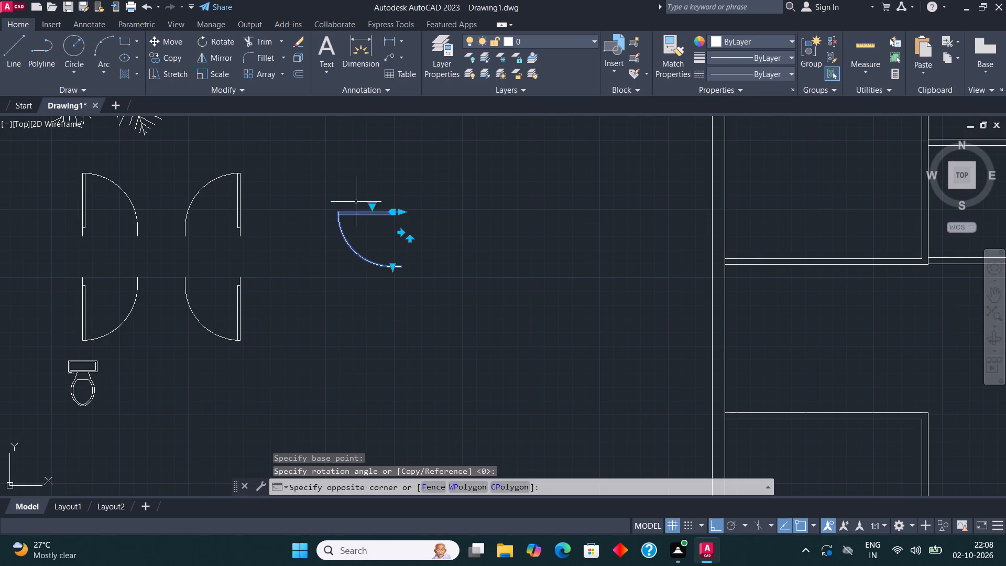
{"action": "left_click", "coordinate": [356, 202]}
{"action": "left_click", "coordinate": [222, 55]}
{"action": "middle_click_drag", "start_coordinate": [409, 216], "coordinate": [404, 238]}
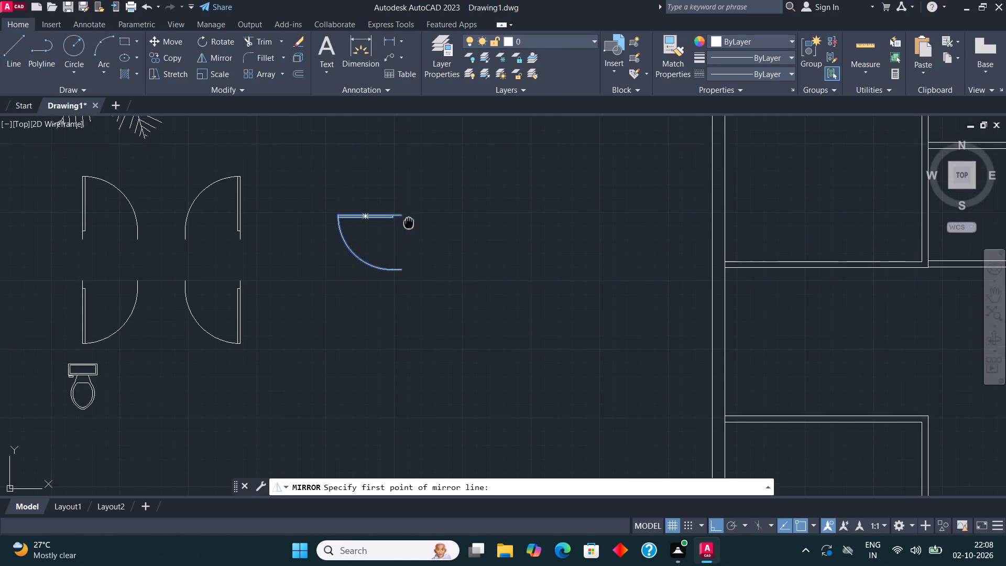
{"action": "middle_click_drag", "start_coordinate": [404, 238], "coordinate": [393, 266]}
{"action": "left_click", "coordinate": [372, 228]}
{"action": "left_click", "coordinate": [324, 233]}
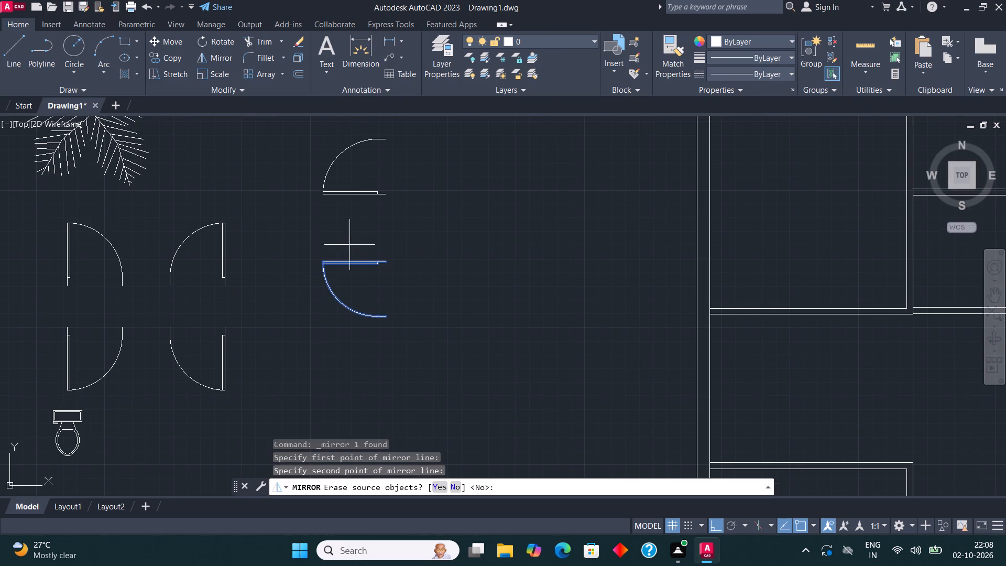
{"action": "left_click", "coordinate": [453, 484]}
Mirror the two horizontal-leaf doors about a vertical line to their right, keeping the originals.
{"action": "left_click_drag", "start_coordinate": [376, 346], "coordinate": [376, 339]}
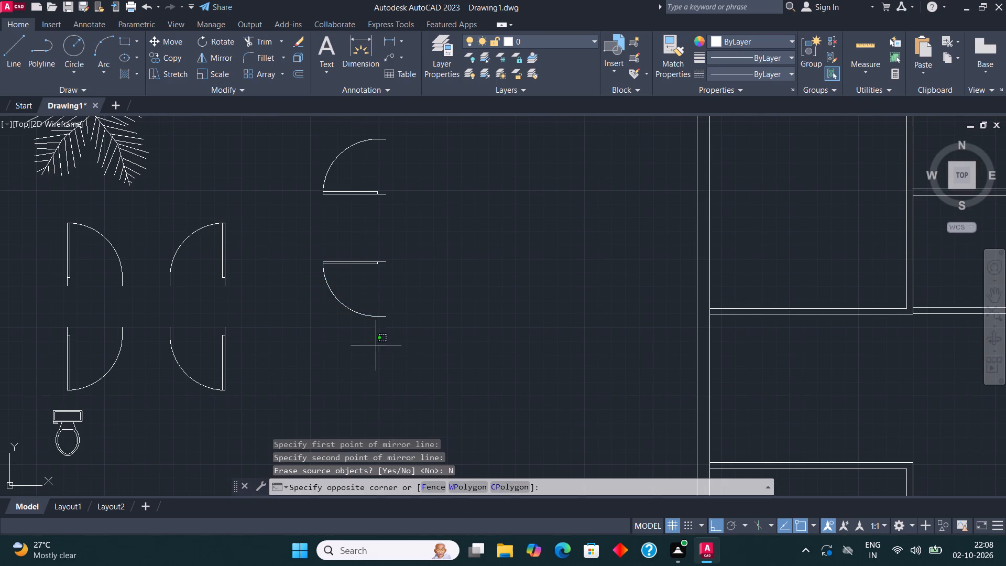
{"action": "left_click", "coordinate": [358, 194]}
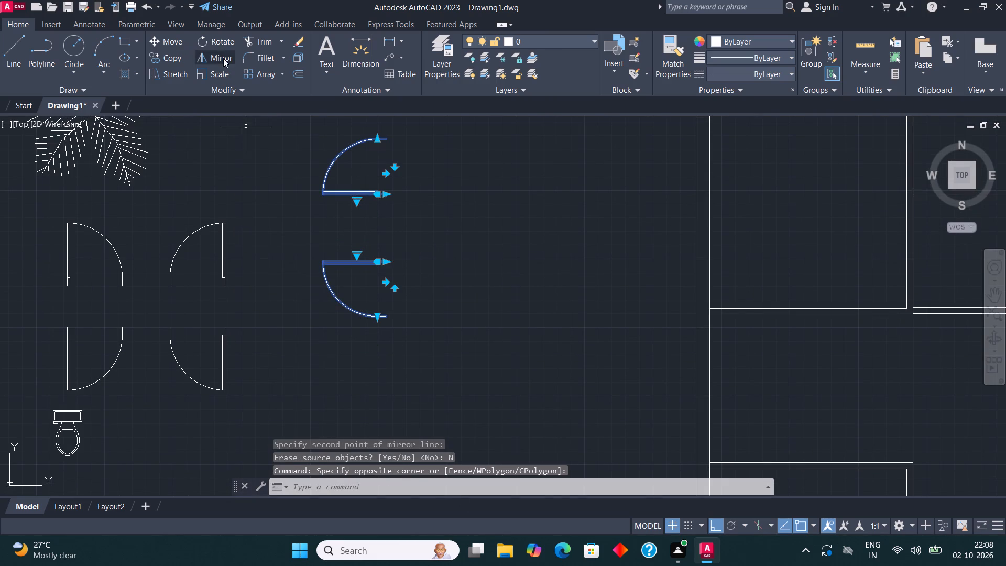
{"action": "left_click", "coordinate": [223, 58]}
{"action": "left_click", "coordinate": [435, 232]}
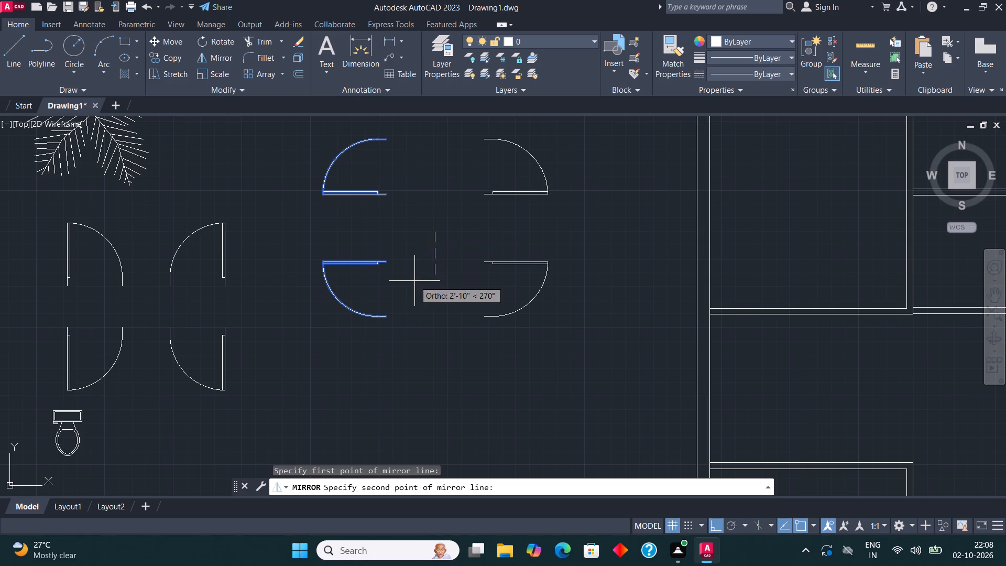
{"action": "left_click", "coordinate": [414, 282]}
{"action": "left_click", "coordinate": [451, 484]}
With ortho off, copy the upper-right door of the vertical-leaf set onto the upper-left room's bottom wall, beside its right partition.
{"action": "scroll", "coordinate": [455, 454], "scroll_direction": "down", "scroll_amount": 1}
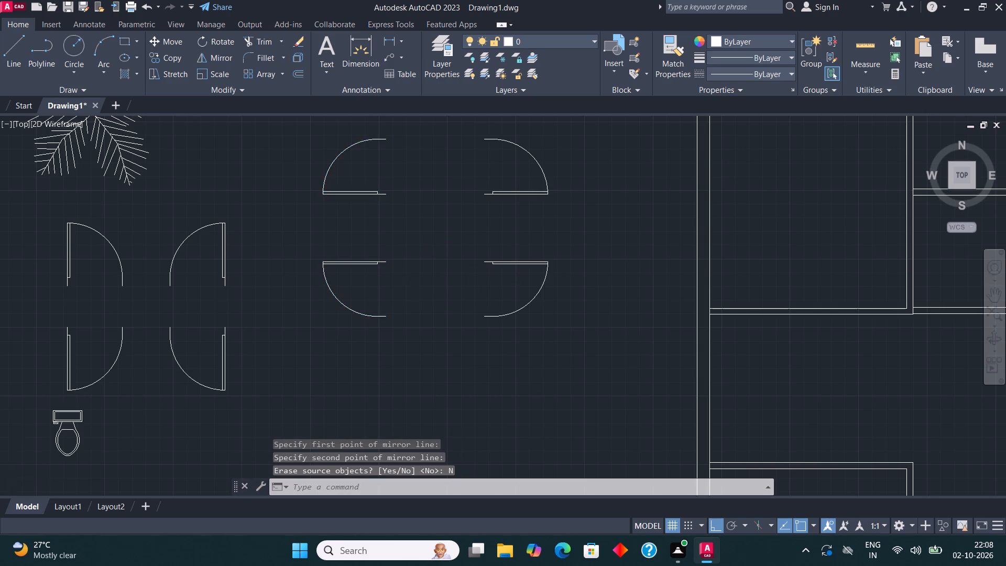
{"action": "scroll", "coordinate": [455, 454], "scroll_direction": "down", "scroll_amount": 1}
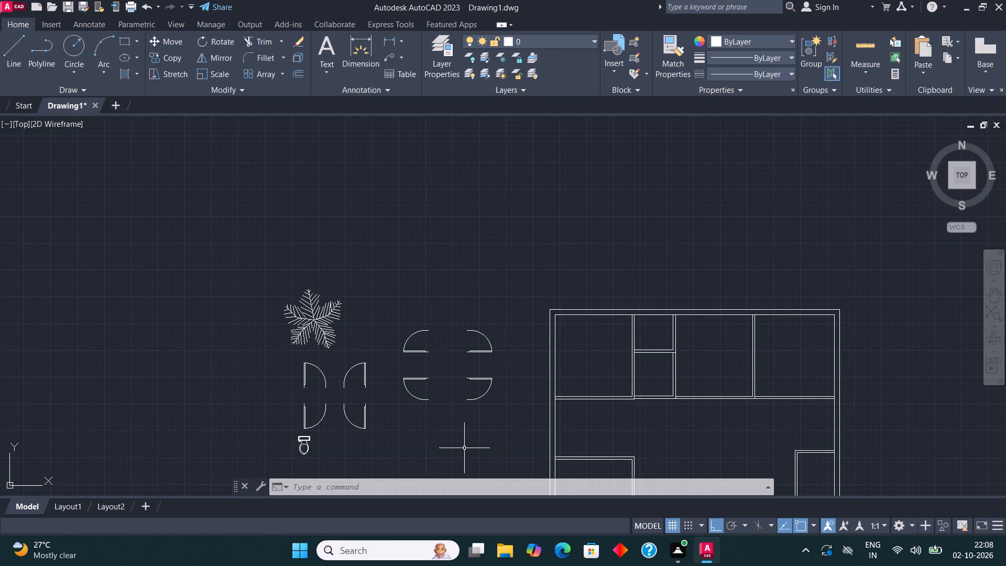
{"action": "left_click", "coordinate": [365, 384]}
{"action": "left_click", "coordinate": [172, 56]}
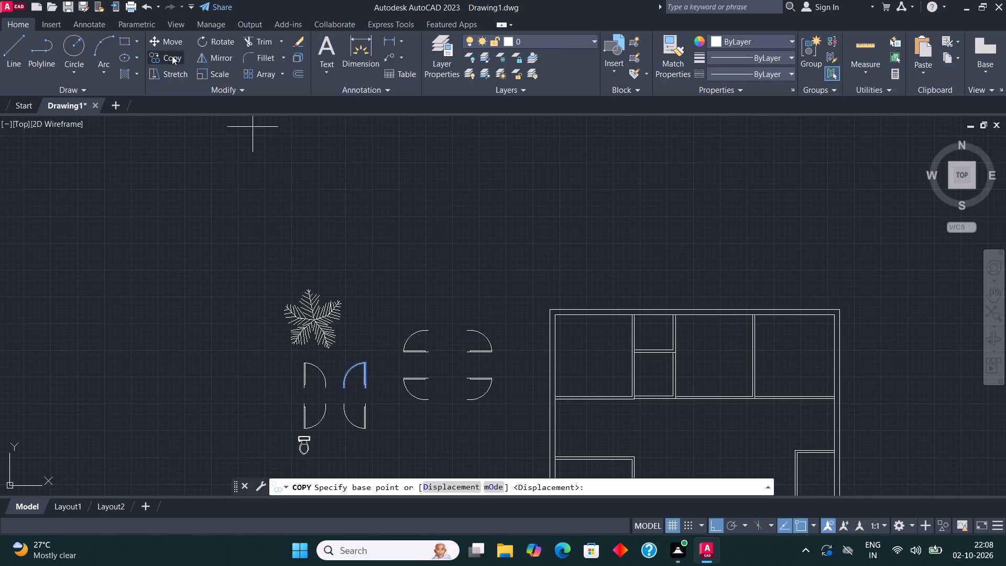
{"action": "scroll", "coordinate": [368, 403], "scroll_direction": "up", "scroll_amount": 3}
{"action": "left_click", "coordinate": [349, 347]}
{"action": "scroll", "coordinate": [281, 385], "scroll_direction": "down", "scroll_amount": 4}
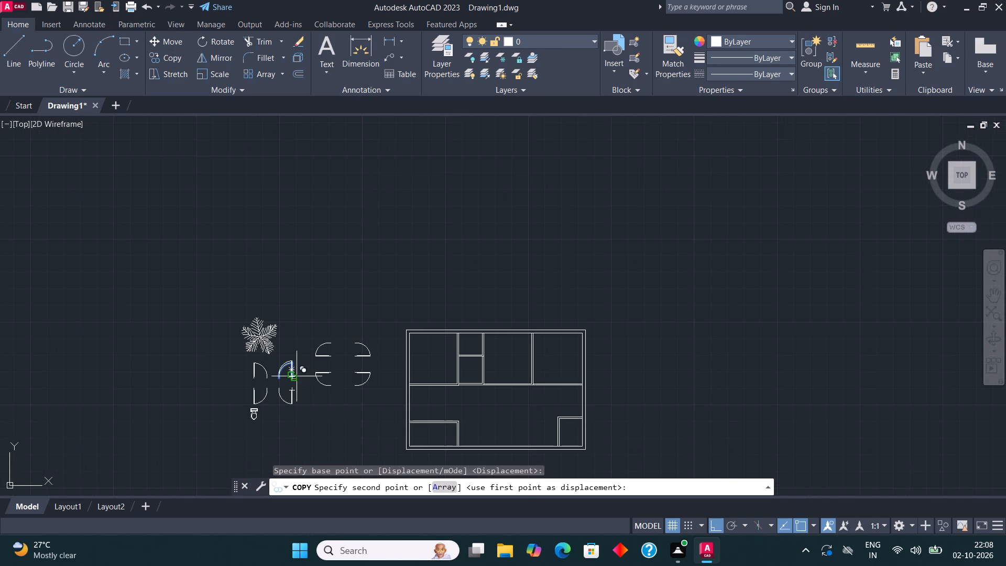
{"action": "key", "text": "F8"}
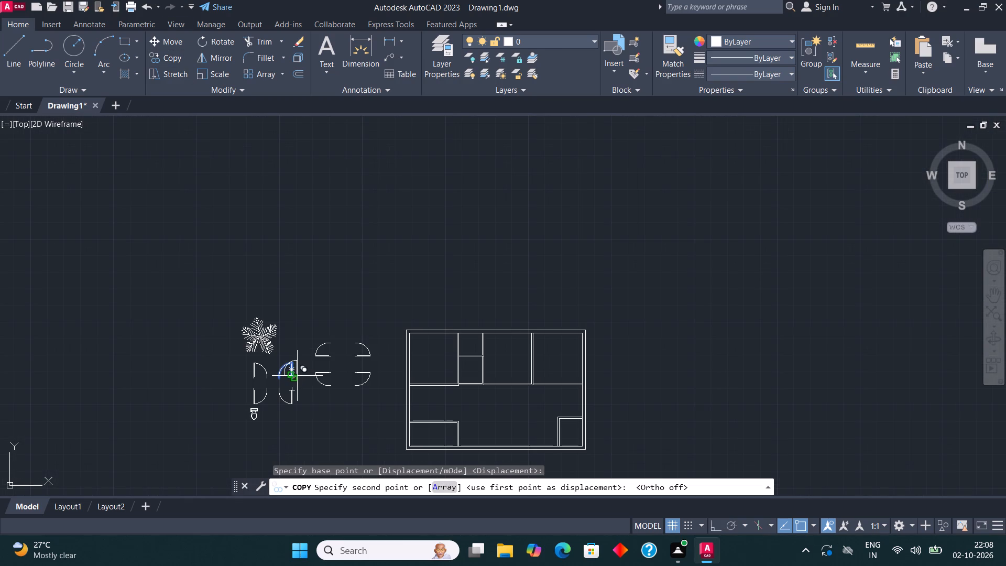
{"action": "scroll", "coordinate": [453, 386], "scroll_direction": "up", "scroll_amount": 6}
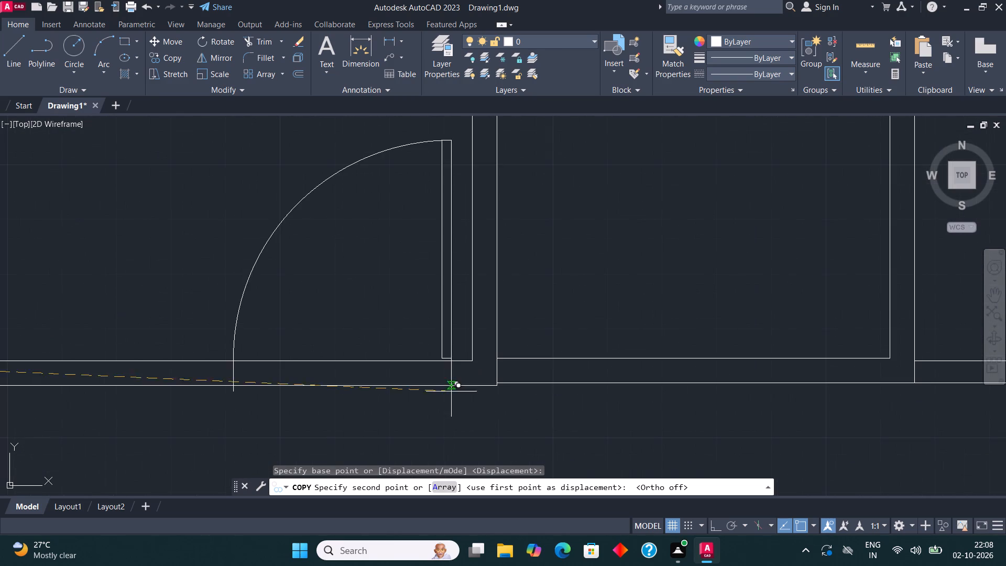
{"action": "left_click", "coordinate": [458, 383]}
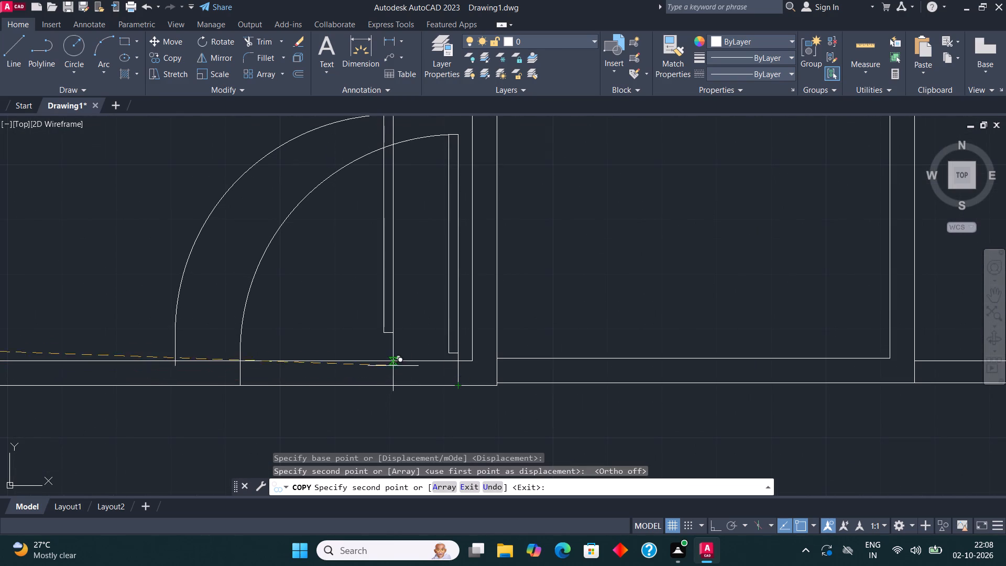
{"action": "scroll", "coordinate": [458, 409], "scroll_direction": "down", "scroll_amount": 2}
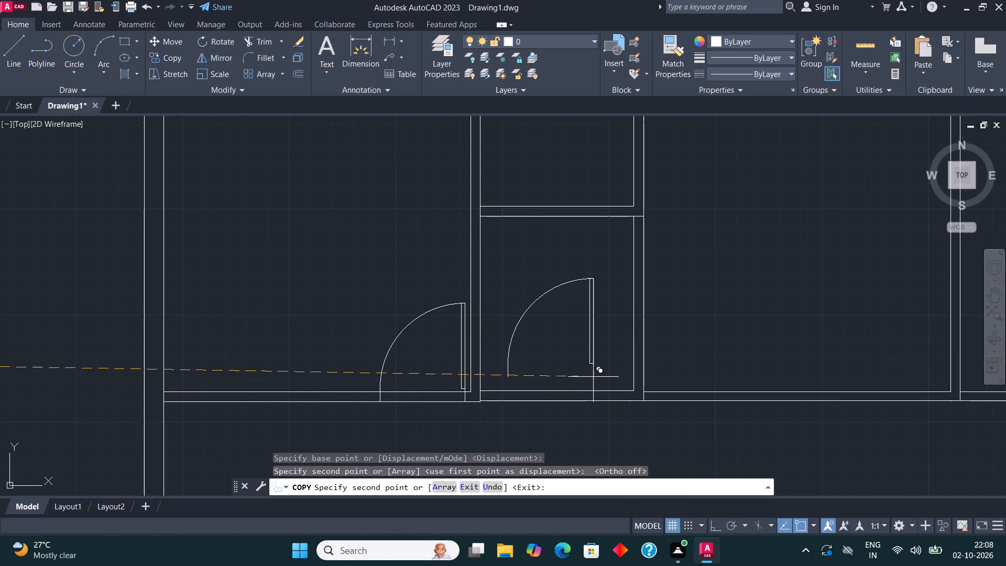
{"action": "key", "text": "grave"}
{"action": "key", "text": "Escape"}
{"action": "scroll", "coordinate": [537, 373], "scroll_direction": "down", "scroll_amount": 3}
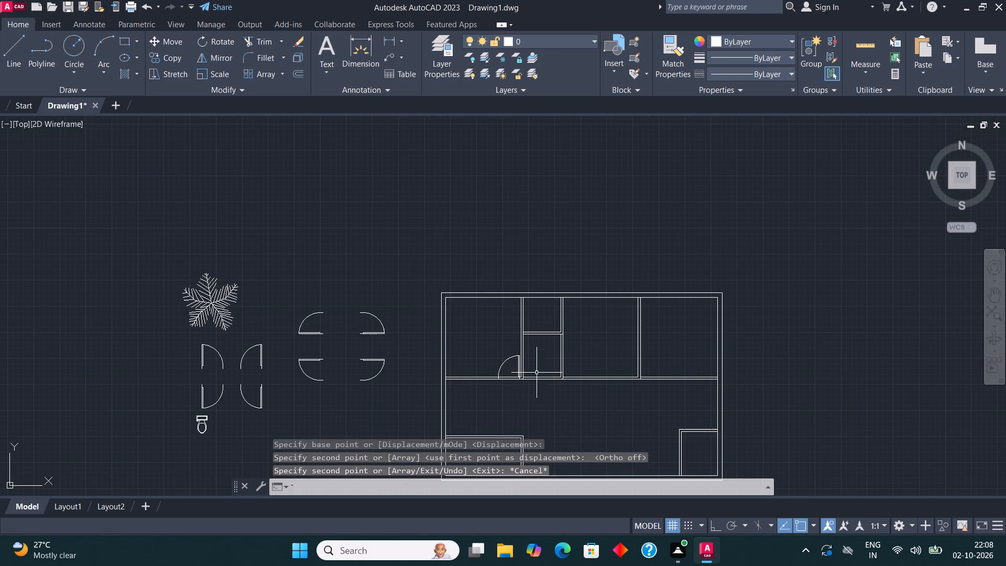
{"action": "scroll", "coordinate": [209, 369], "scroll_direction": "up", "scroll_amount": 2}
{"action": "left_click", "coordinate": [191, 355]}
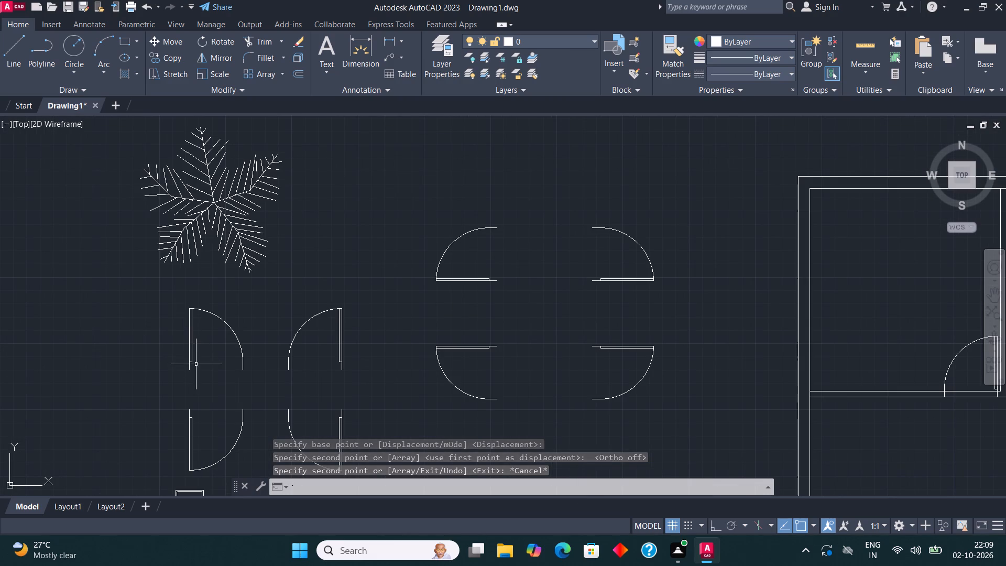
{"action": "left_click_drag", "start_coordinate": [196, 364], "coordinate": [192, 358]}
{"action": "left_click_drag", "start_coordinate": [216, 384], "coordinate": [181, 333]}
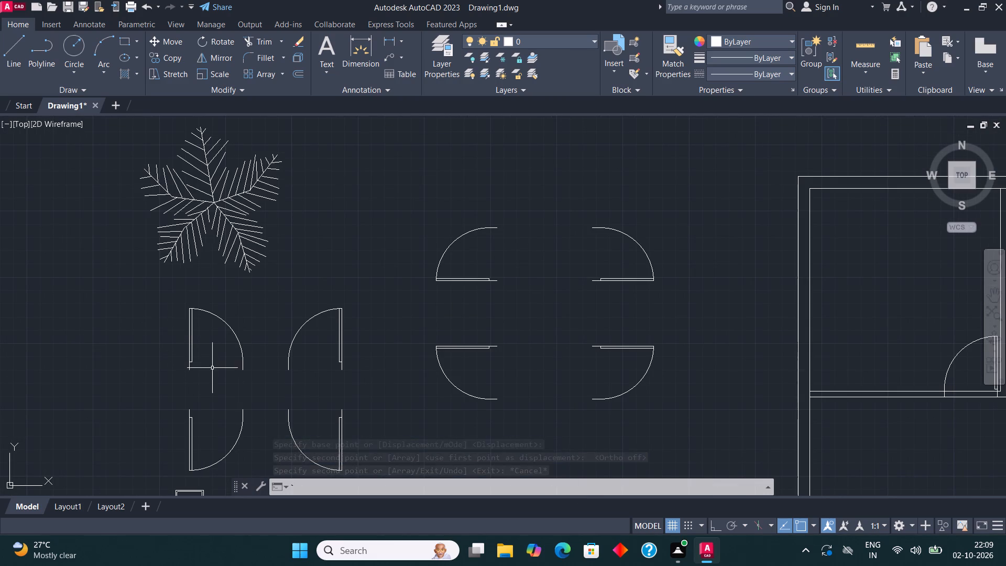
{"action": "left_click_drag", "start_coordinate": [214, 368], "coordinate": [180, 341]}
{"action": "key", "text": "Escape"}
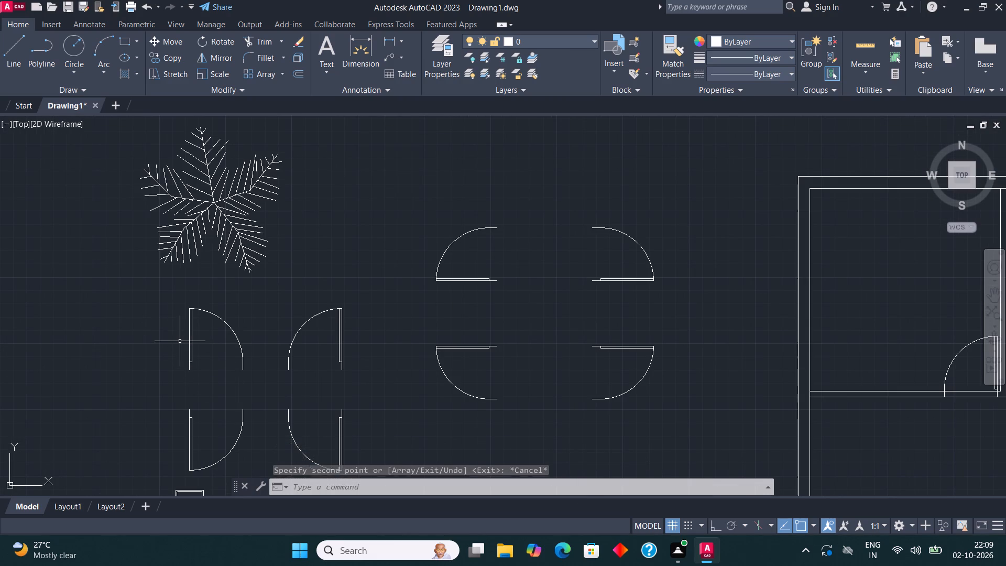
Copy the upper-left door of the vertical-leaf set onto the bottom wall of the upper-middle room, beside its left partition.
{"action": "left_click_drag", "start_coordinate": [209, 376], "coordinate": [204, 370]}
{"action": "left_click", "coordinate": [159, 323]}
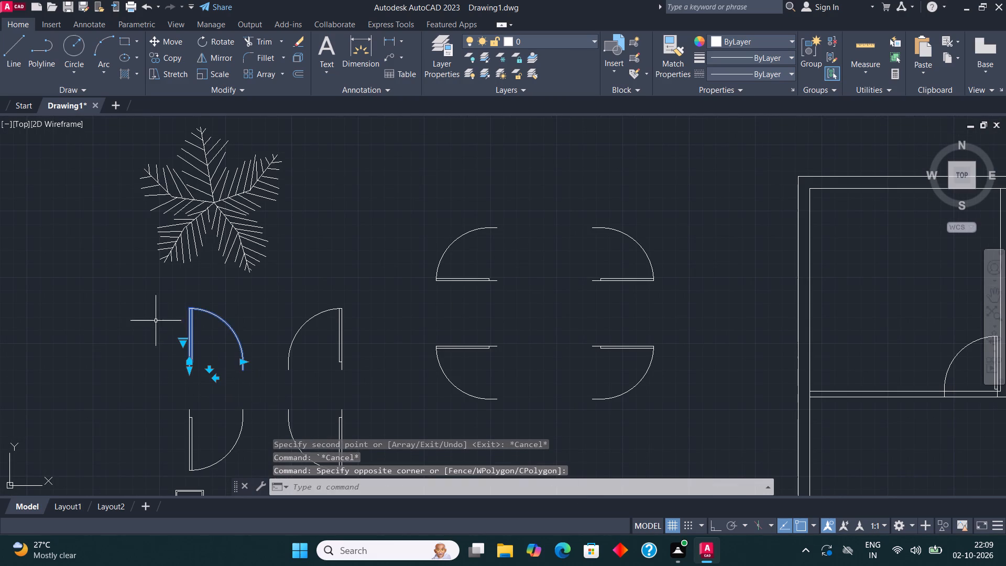
{"action": "left_click", "coordinate": [178, 53]}
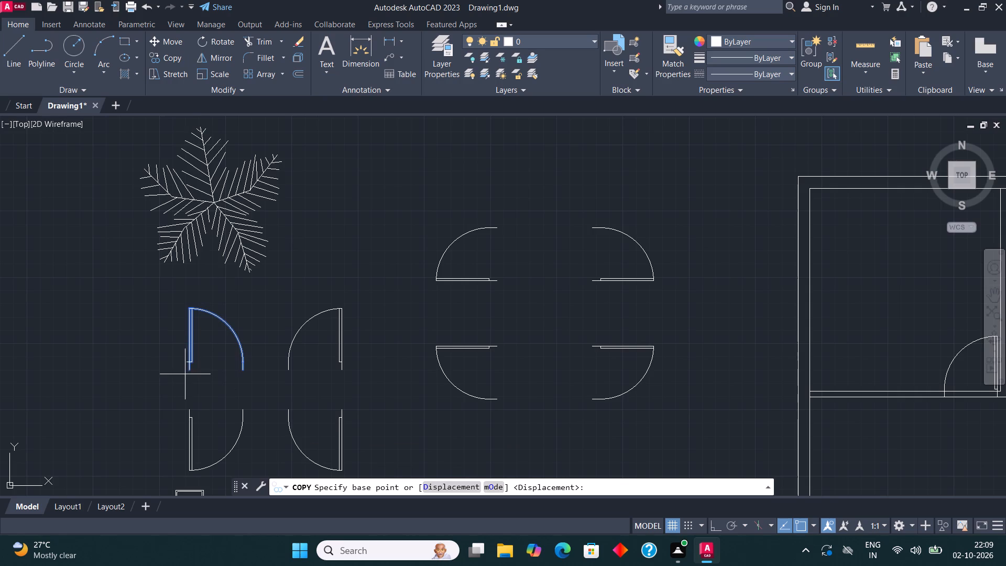
{"action": "left_click", "coordinate": [186, 374]}
{"action": "scroll", "coordinate": [184, 393], "scroll_direction": "down", "scroll_amount": 3}
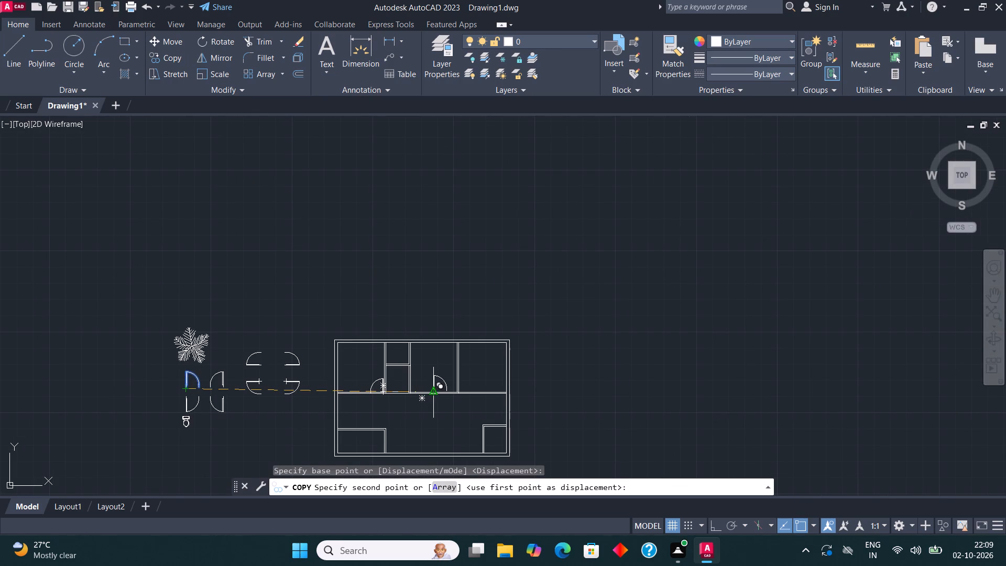
{"action": "key", "text": "F8"}
{"action": "key", "text": "F8"}
{"action": "scroll", "coordinate": [396, 390], "scroll_direction": "up", "scroll_amount": 1}
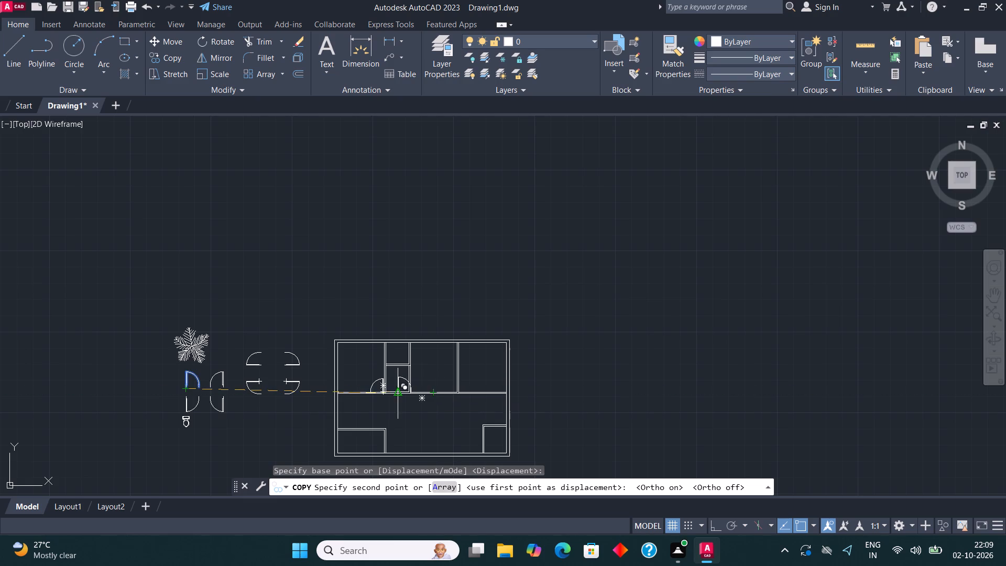
{"action": "scroll", "coordinate": [396, 389], "scroll_direction": "up", "scroll_amount": 2}
{"action": "scroll", "coordinate": [487, 402], "scroll_direction": "up", "scroll_amount": 3}
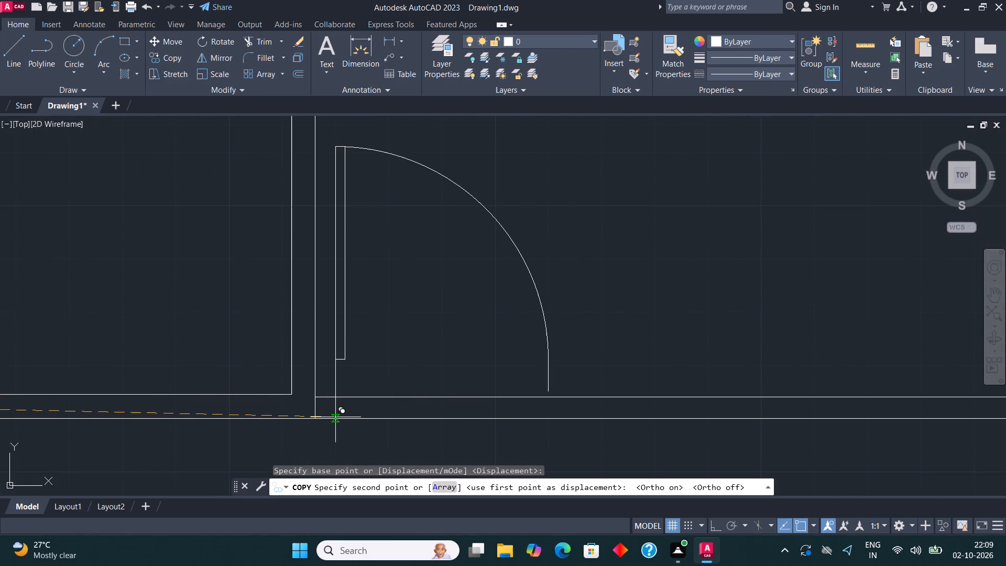
{"action": "left_click", "coordinate": [336, 417]}
Place another copy of the door on the upper-right room's bottom wall, beside its left partition.
{"action": "scroll", "coordinate": [235, 396], "scroll_direction": "down", "scroll_amount": 3}
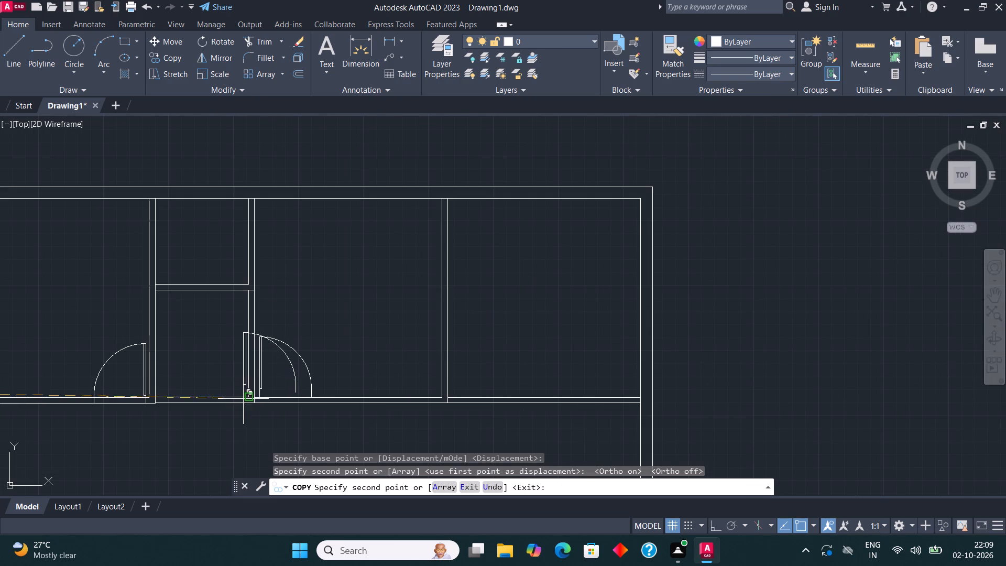
{"action": "scroll", "coordinate": [243, 400], "scroll_direction": "down", "scroll_amount": 2}
{"action": "scroll", "coordinate": [337, 404], "scroll_direction": "up", "scroll_amount": 5}
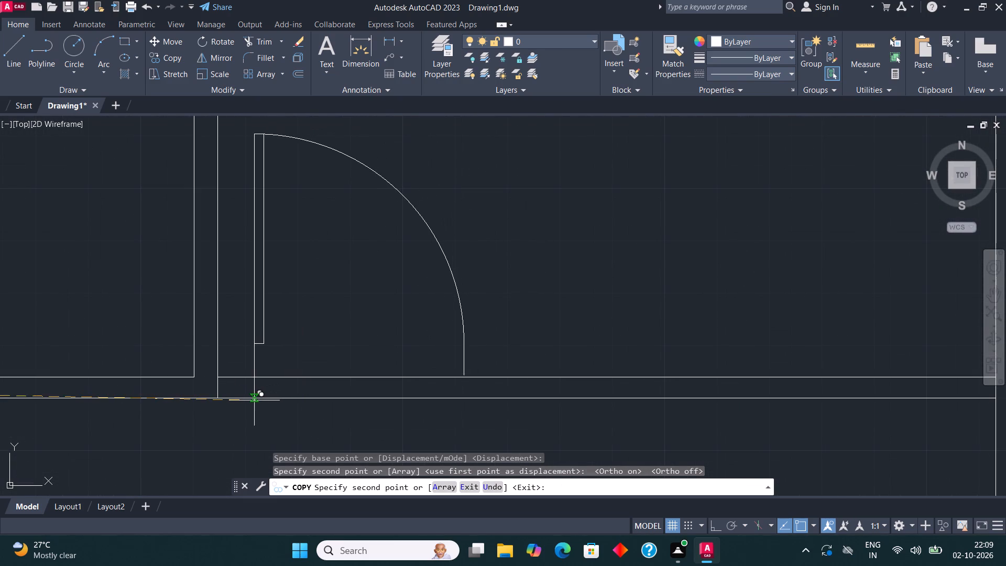
{"action": "left_click", "coordinate": [251, 400]}
Place a third copy of the door on the small lower partitioned room's bottom wall, beside its left partition, and finish copying.
{"action": "scroll", "coordinate": [386, 376], "scroll_direction": "down", "scroll_amount": 3}
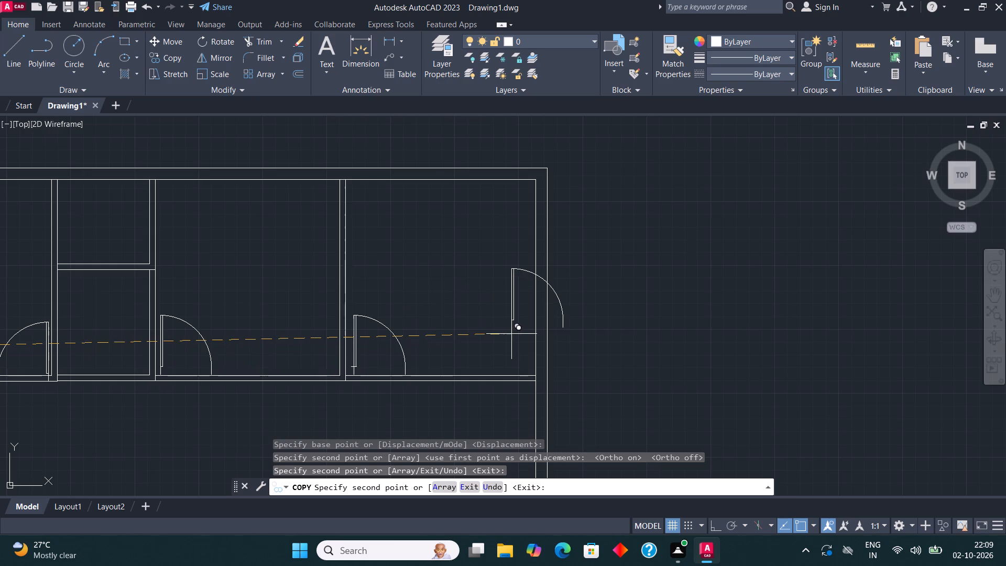
{"action": "scroll", "coordinate": [511, 334], "scroll_direction": "down", "scroll_amount": 3}
{"action": "scroll", "coordinate": [372, 367], "scroll_direction": "up", "scroll_amount": 1}
{"action": "scroll", "coordinate": [454, 338], "scroll_direction": "up", "scroll_amount": 4}
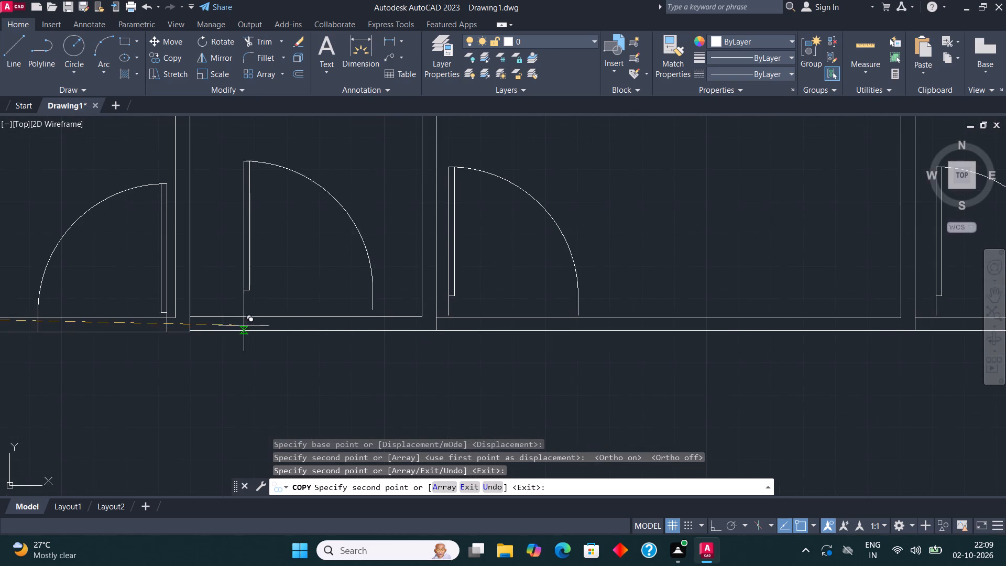
{"action": "left_click", "coordinate": [196, 333]}
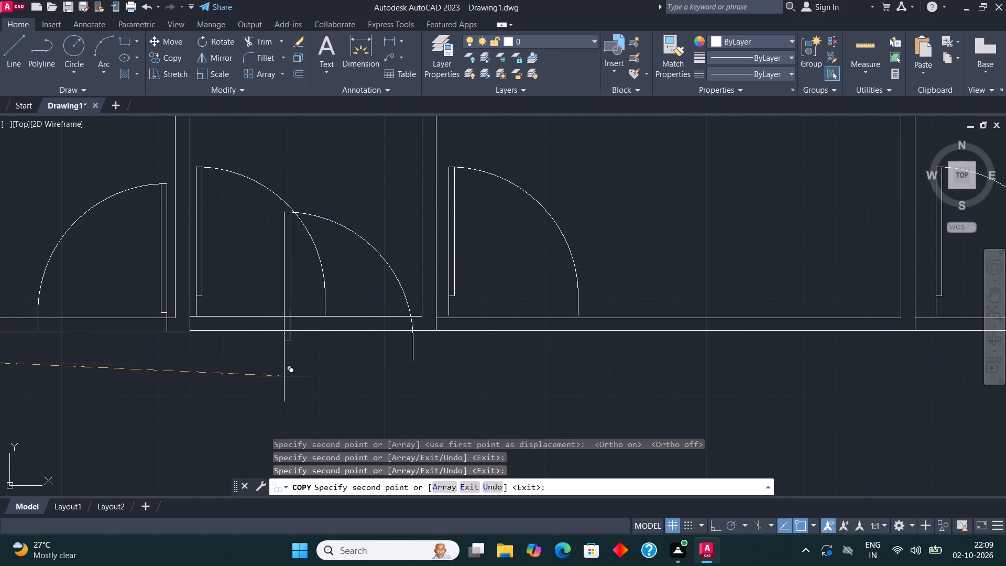
{"action": "scroll", "coordinate": [451, 413], "scroll_direction": "down", "scroll_amount": 1}
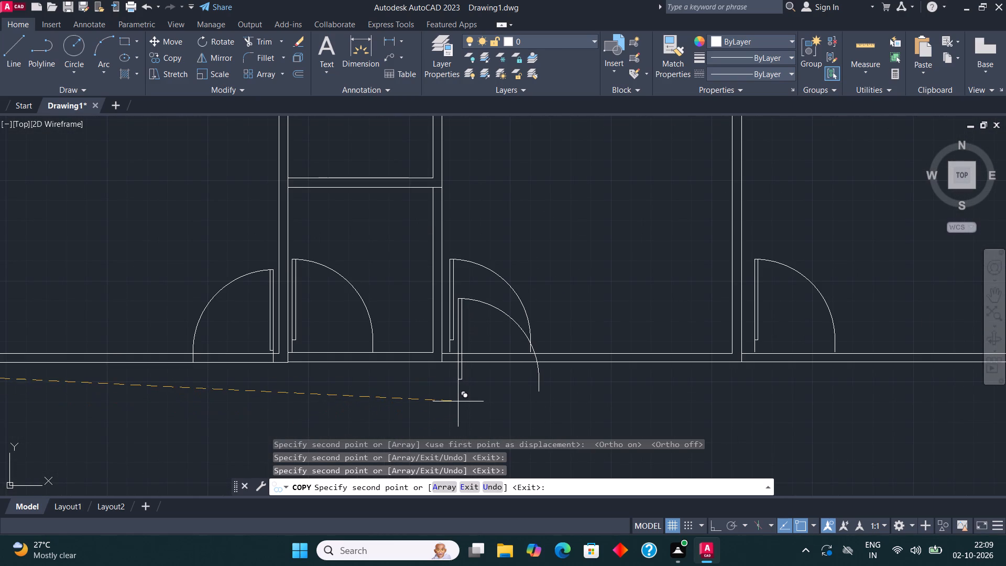
{"action": "key", "text": "Escape"}
Scale down the small room's door by roughly a third, using the lower end of its leaf side as base point.
{"action": "middle_click_drag", "start_coordinate": [380, 388], "coordinate": [461, 387]}
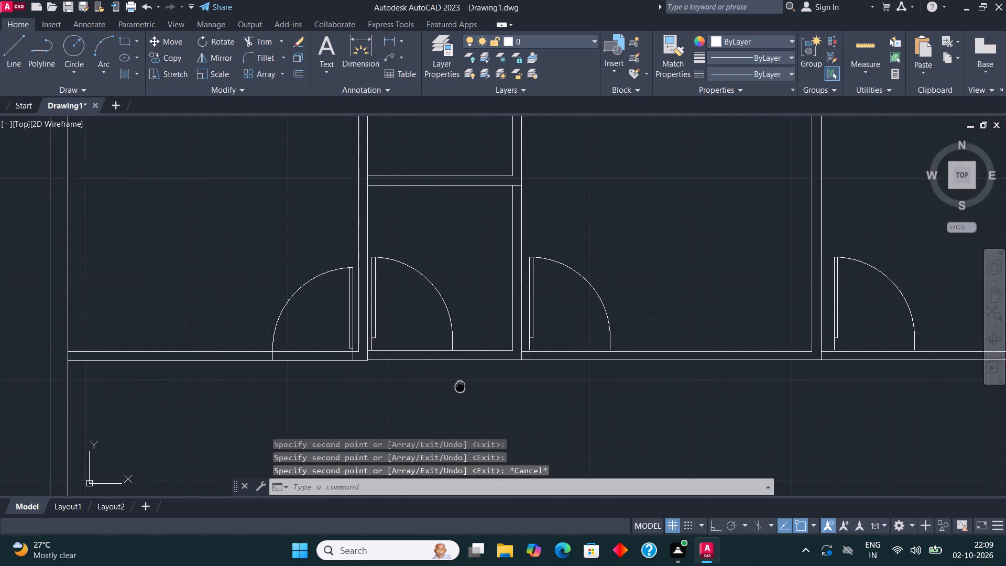
{"action": "middle_click_drag", "start_coordinate": [461, 387], "coordinate": [467, 388]}
{"action": "scroll", "coordinate": [332, 323], "scroll_direction": "up", "scroll_amount": 2}
{"action": "left_click", "coordinate": [462, 353]}
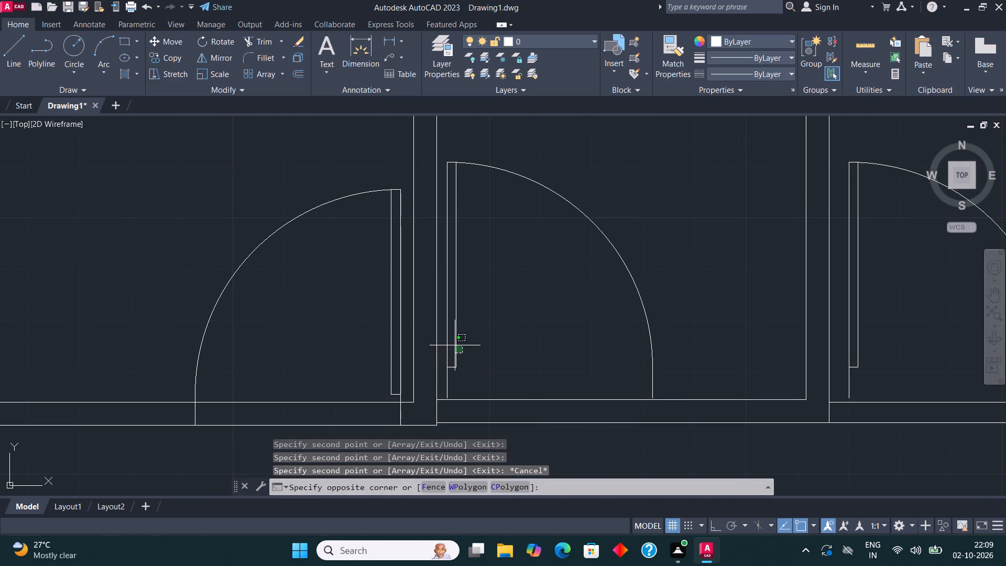
{"action": "left_click", "coordinate": [455, 344]}
{"action": "left_click", "coordinate": [215, 77]}
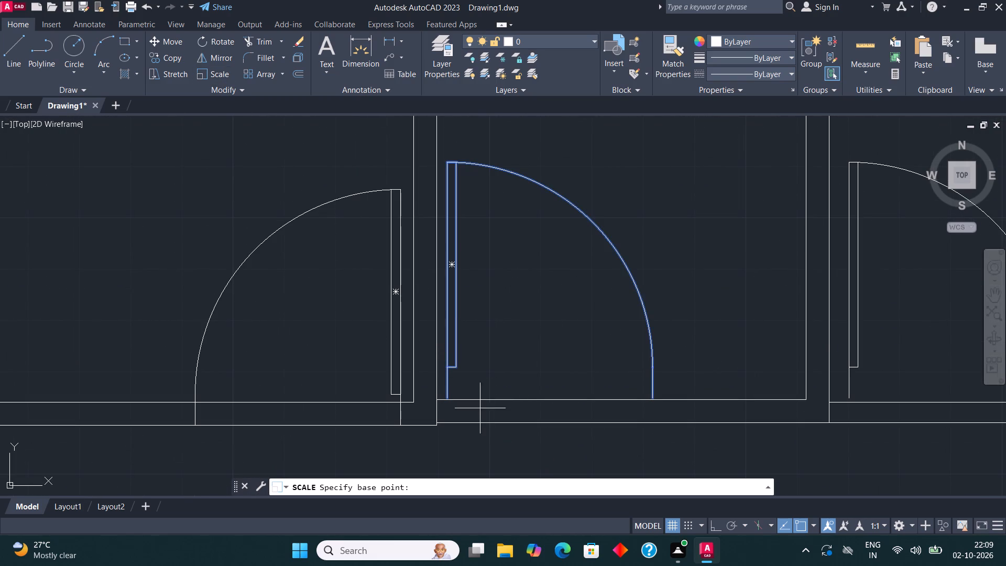
{"action": "left_click", "coordinate": [445, 394]}
{"action": "left_click", "coordinate": [505, 340]}
Move the small room's door straight down so its jamb ends meet the bottom wall's lower line.
{"action": "middle_click_drag", "start_coordinate": [611, 341], "coordinate": [607, 339]}
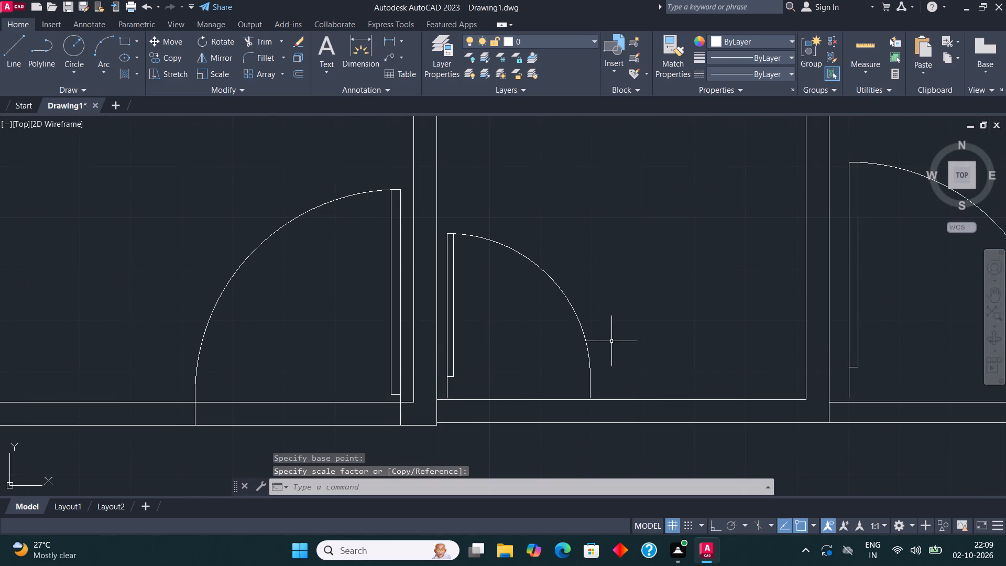
{"action": "middle_click_drag", "start_coordinate": [607, 339], "coordinate": [545, 313]}
{"action": "left_click", "coordinate": [513, 290]}
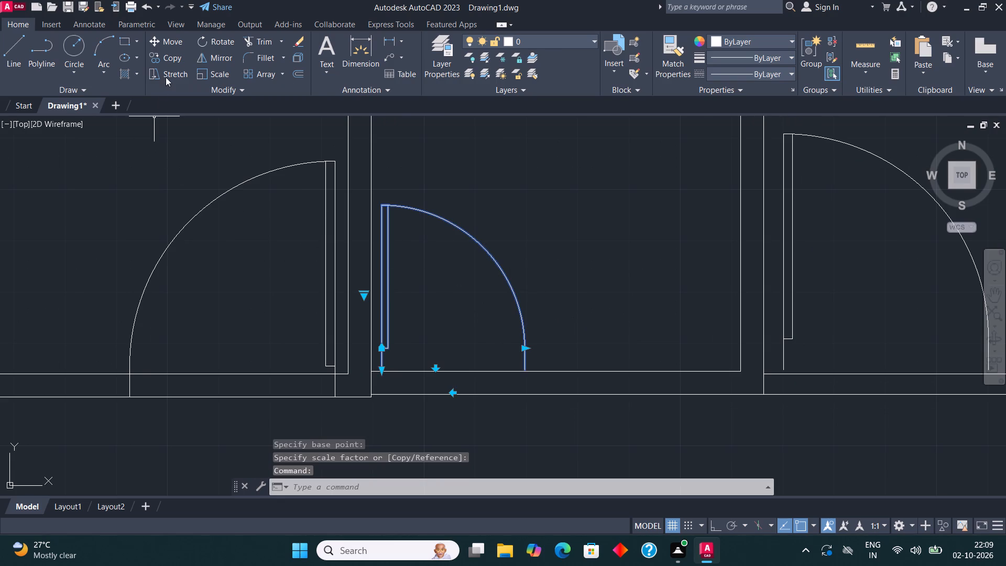
{"action": "left_click", "coordinate": [172, 49]}
{"action": "left_click", "coordinate": [172, 46]}
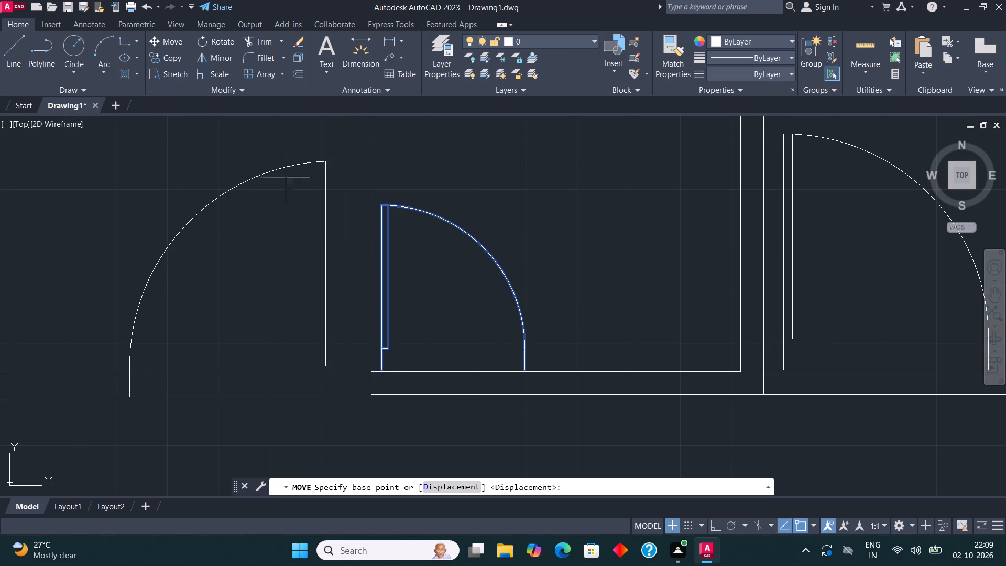
{"action": "scroll", "coordinate": [382, 364], "scroll_direction": "up", "scroll_amount": 2}
{"action": "left_click", "coordinate": [380, 383]}
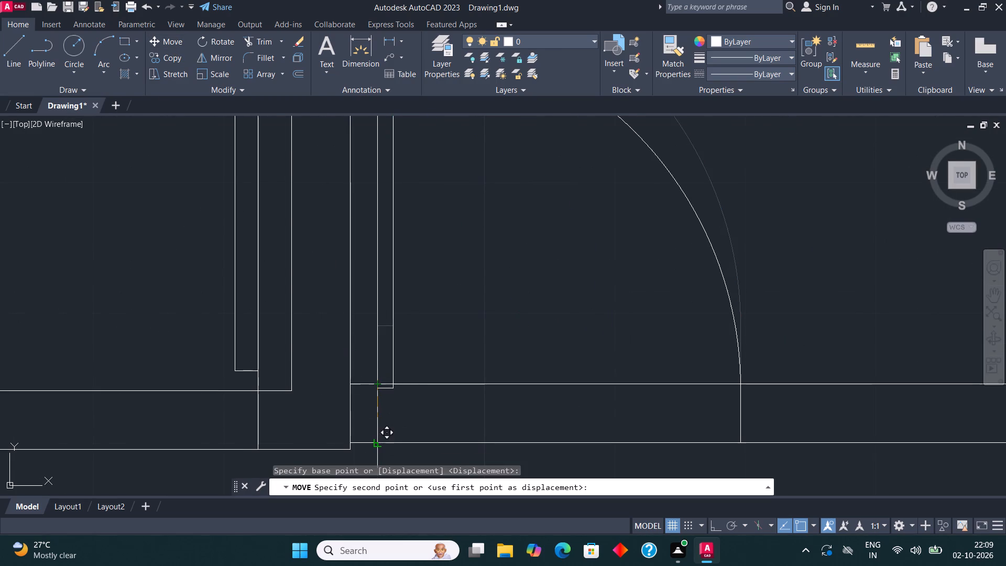
{"action": "left_click", "coordinate": [379, 444]}
Move the upper-middle room's door down so its jamb ends meet the bottom wall's lower line.
{"action": "scroll", "coordinate": [333, 420], "scroll_direction": "down", "scroll_amount": 5}
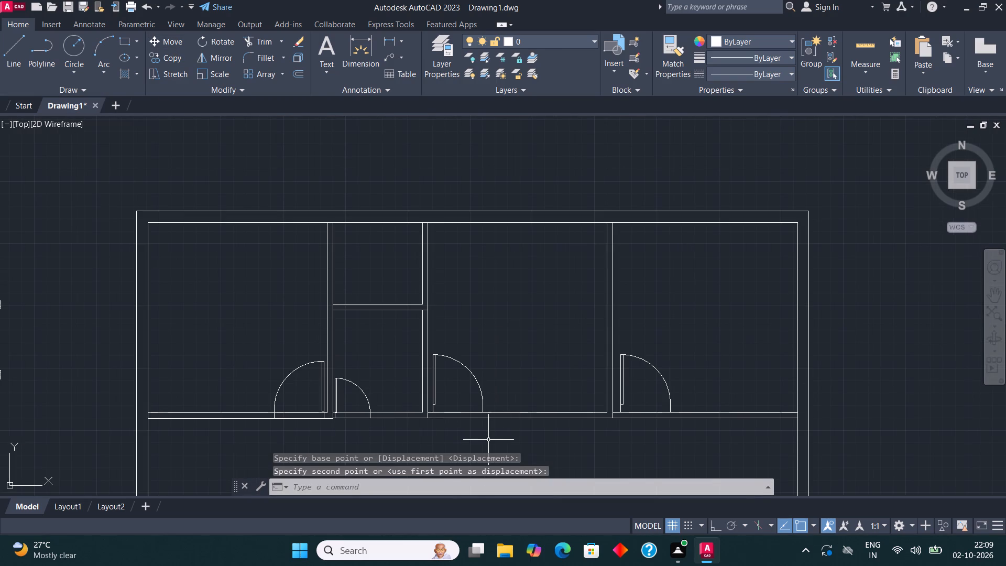
{"action": "scroll", "coordinate": [458, 396], "scroll_direction": "up", "scroll_amount": 1}
{"action": "left_click", "coordinate": [414, 387]}
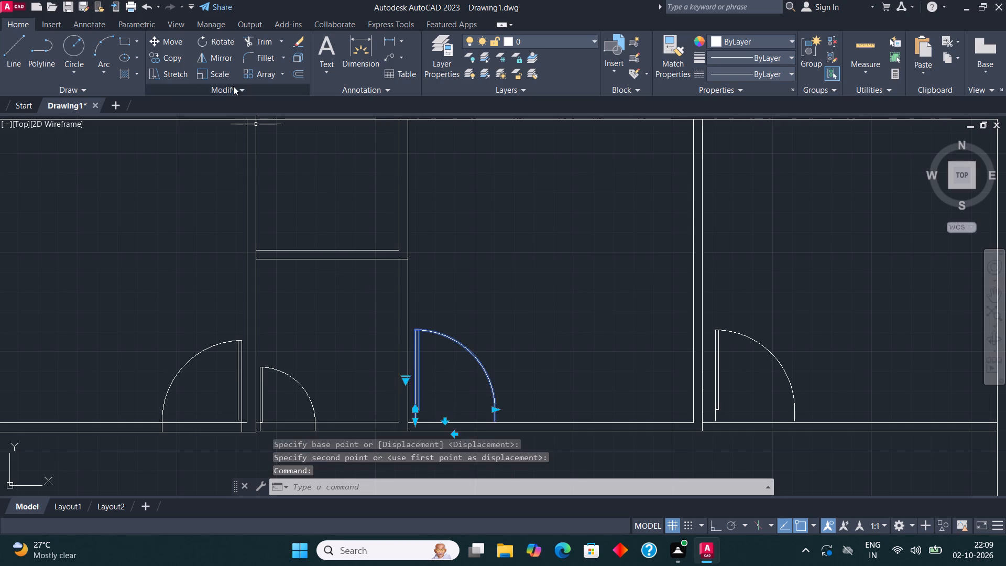
{"action": "left_click", "coordinate": [178, 42]}
{"action": "scroll", "coordinate": [400, 438], "scroll_direction": "up", "scroll_amount": 4}
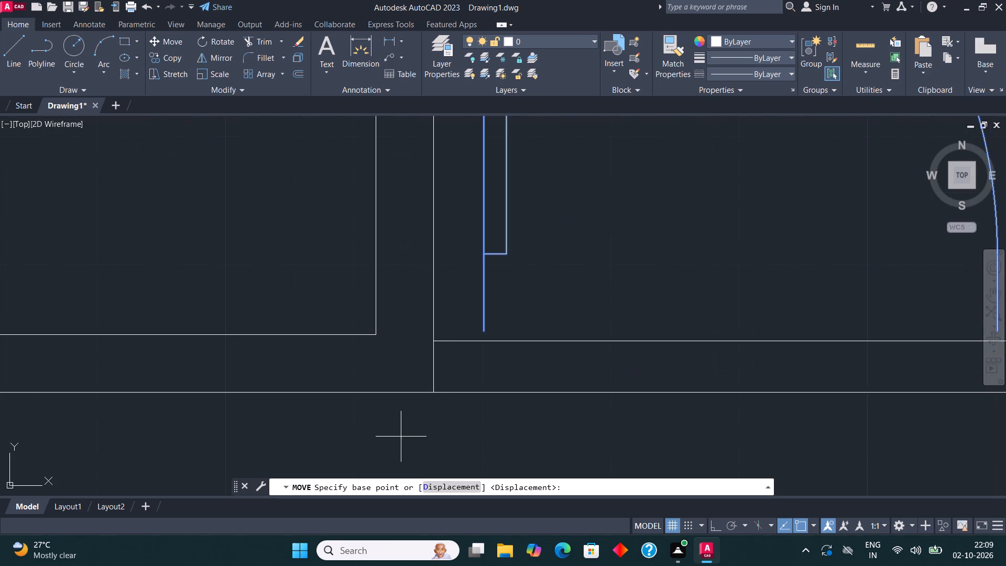
{"action": "left_click", "coordinate": [488, 333]}
{"action": "left_click", "coordinate": [478, 394]}
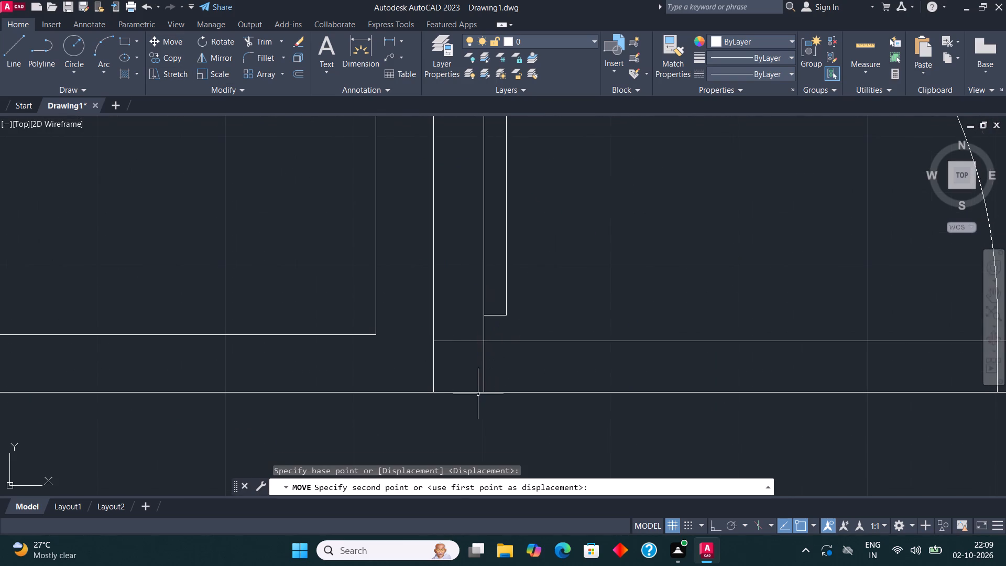
Move the upper-right room's door down so its jamb ends meet the bottom wall's lower line.
{"action": "scroll", "coordinate": [393, 391], "scroll_direction": "down", "scroll_amount": 6}
{"action": "scroll", "coordinate": [518, 380], "scroll_direction": "up", "scroll_amount": 3}
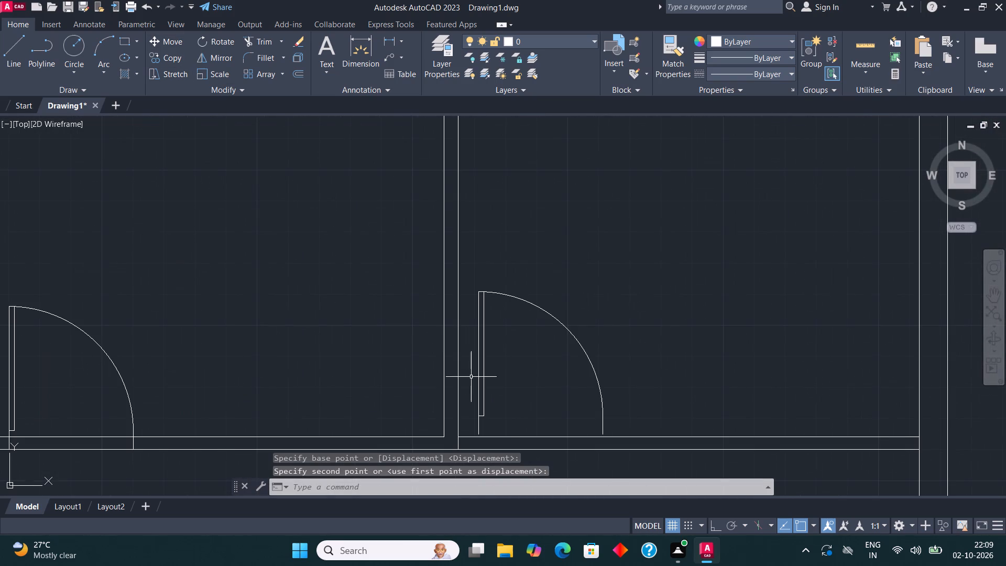
{"action": "left_click", "coordinate": [479, 380]}
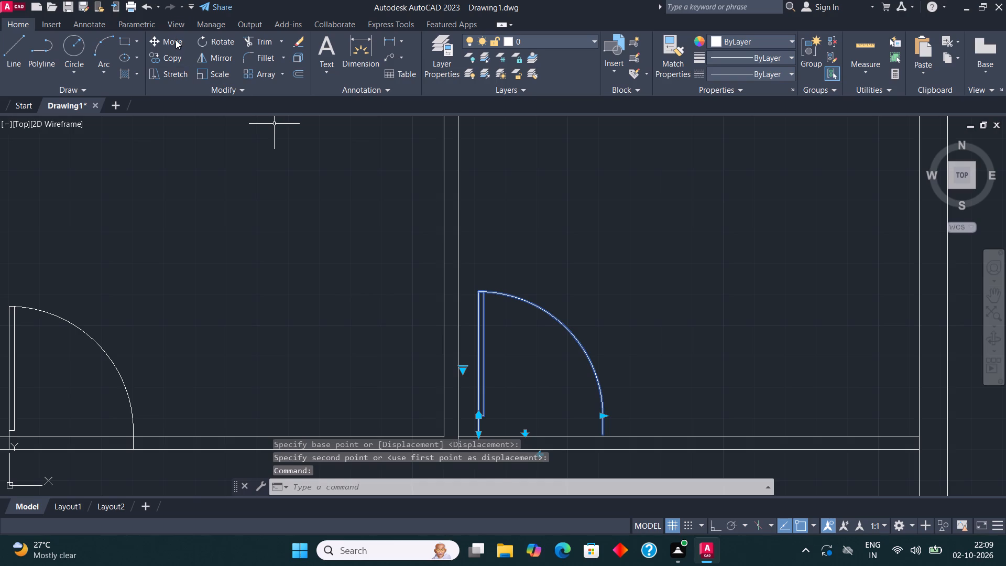
{"action": "left_click", "coordinate": [176, 40]}
{"action": "scroll", "coordinate": [438, 204], "scroll_direction": "down", "scroll_amount": 1}
{"action": "scroll", "coordinate": [459, 378], "scroll_direction": "up", "scroll_amount": 2}
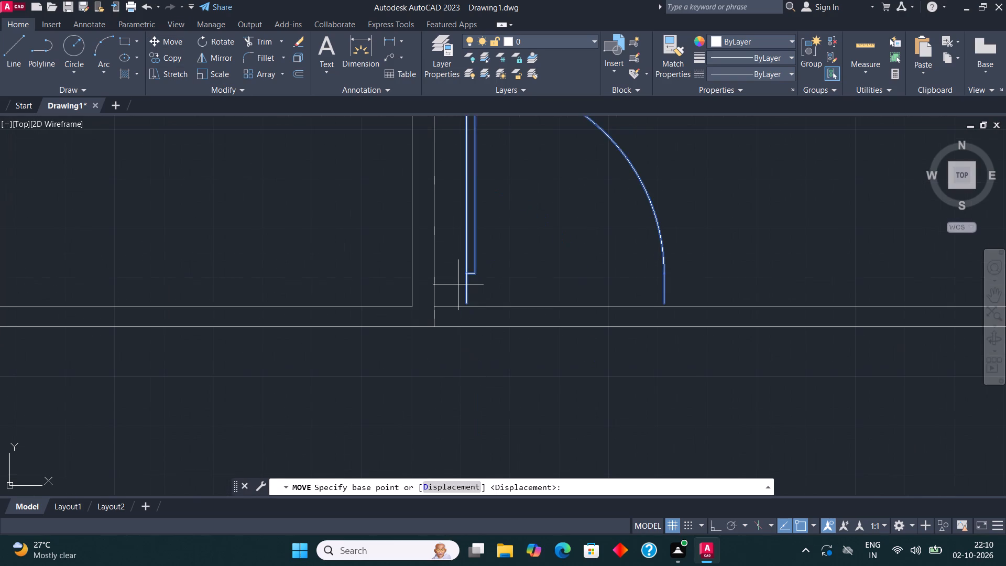
{"action": "left_click", "coordinate": [466, 304]}
{"action": "left_click", "coordinate": [469, 327]}
Copy the spare horizontal-leaf door opening up and right onto the upper small room's left partition, just above its bottom wall.
{"action": "scroll", "coordinate": [488, 393], "scroll_direction": "down", "scroll_amount": 3}
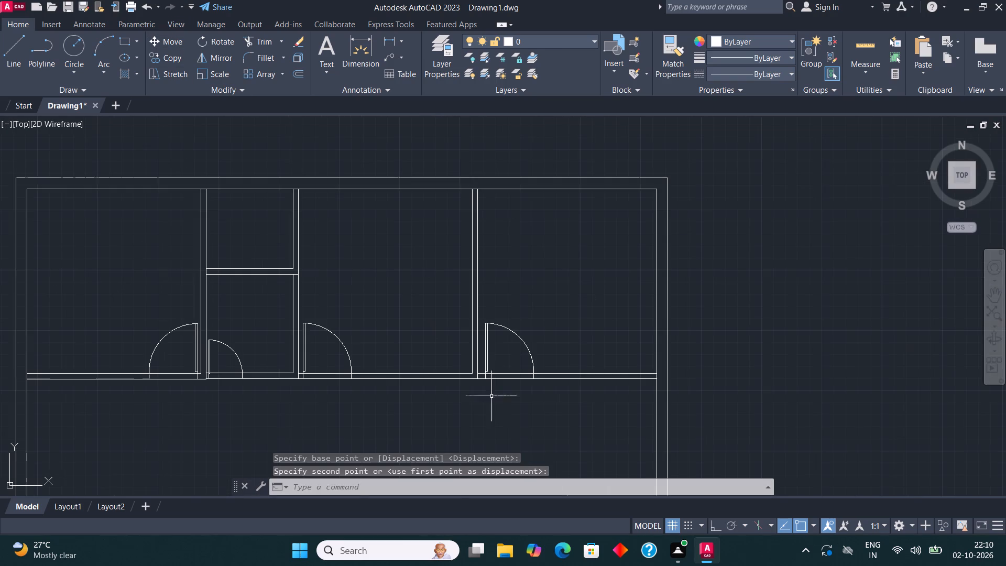
{"action": "middle_click_drag", "start_coordinate": [336, 329], "coordinate": [411, 321]}
{"action": "scroll", "coordinate": [456, 306], "scroll_direction": "down", "scroll_amount": 4}
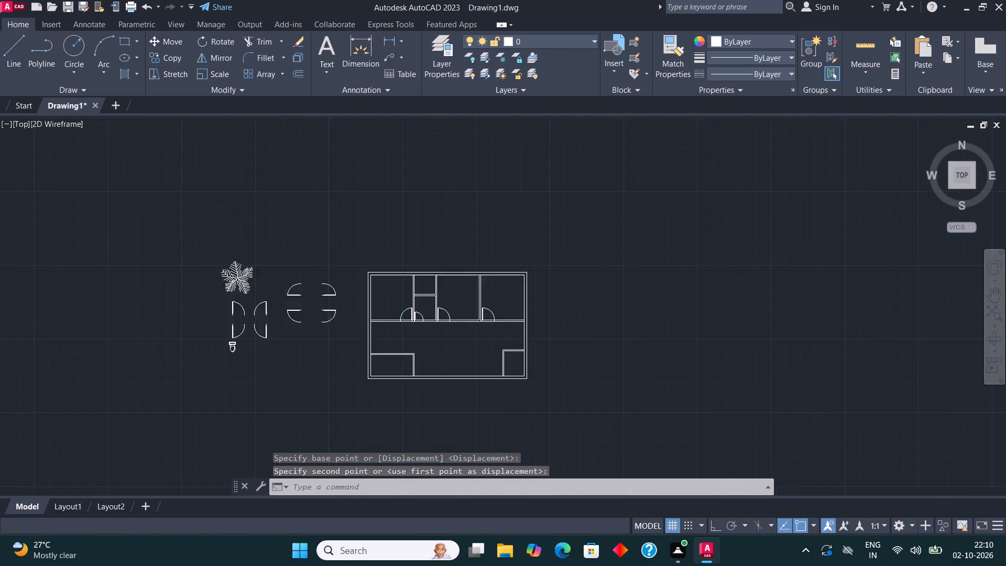
{"action": "scroll", "coordinate": [345, 306], "scroll_direction": "up", "scroll_amount": 3}
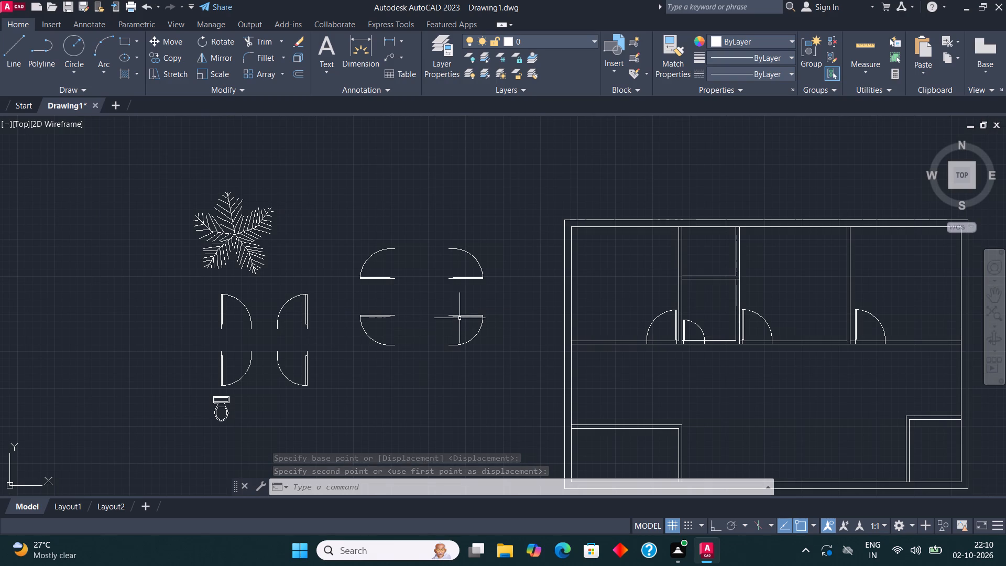
{"action": "left_click", "coordinate": [465, 277]}
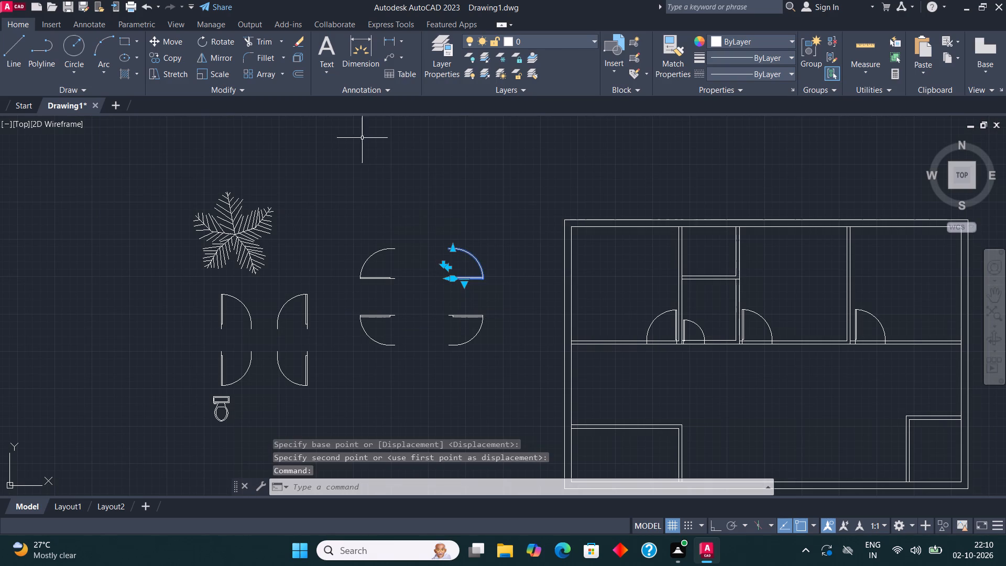
{"action": "left_click", "coordinate": [173, 58]}
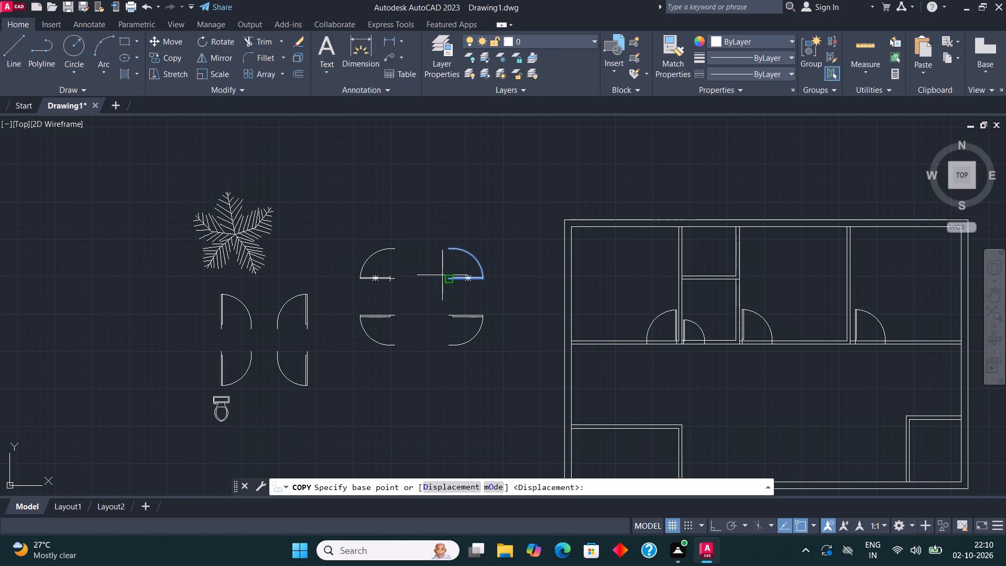
{"action": "left_click", "coordinate": [445, 278]}
{"action": "scroll", "coordinate": [383, 341], "scroll_direction": "down", "scroll_amount": 1}
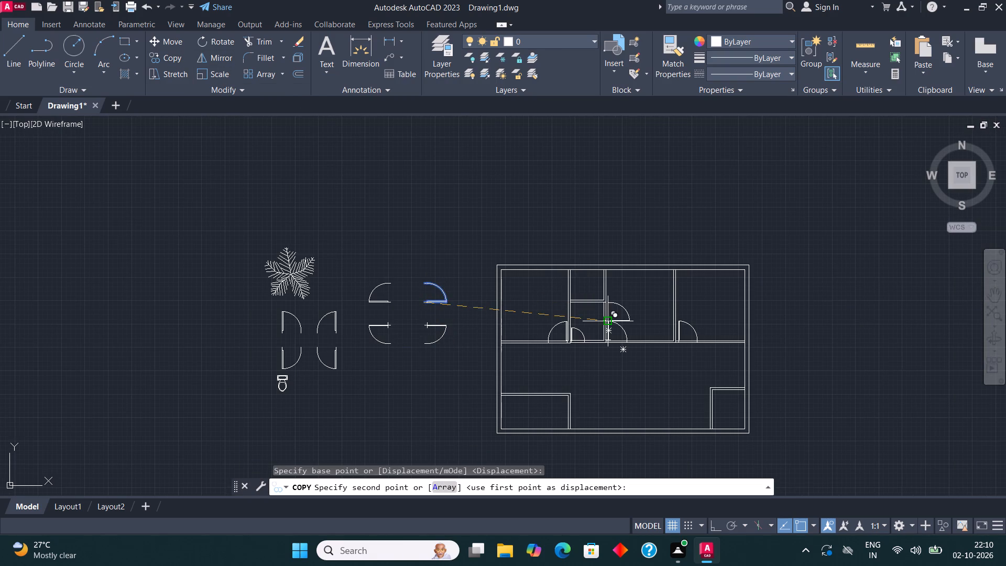
{"action": "scroll", "coordinate": [608, 319], "scroll_direction": "up", "scroll_amount": 3}
{"action": "left_click", "coordinate": [445, 238]}
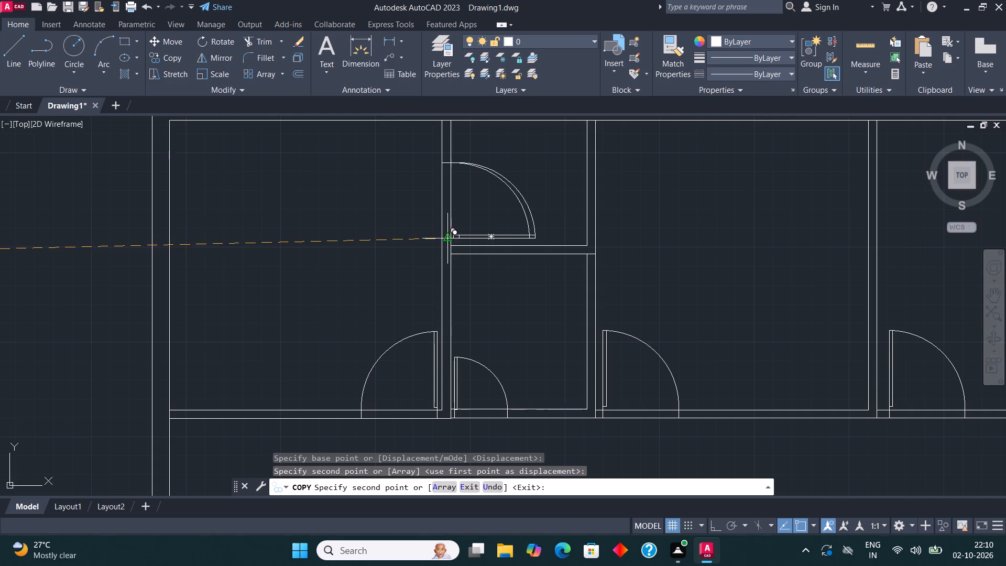
{"action": "middle_click_drag", "start_coordinate": [471, 210], "coordinate": [446, 289]}
{"action": "key", "text": "Escape"}
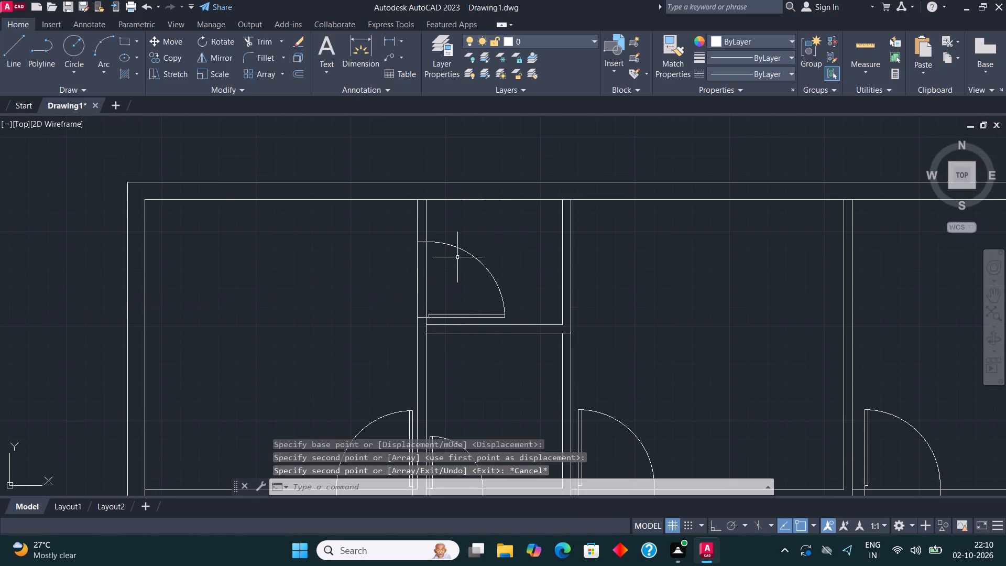
Scale the upper small room's door down by roughly a sixth, using its lower jamb end on the partition as base point.
{"action": "left_click", "coordinate": [457, 246]}
{"action": "left_click", "coordinate": [217, 75]}
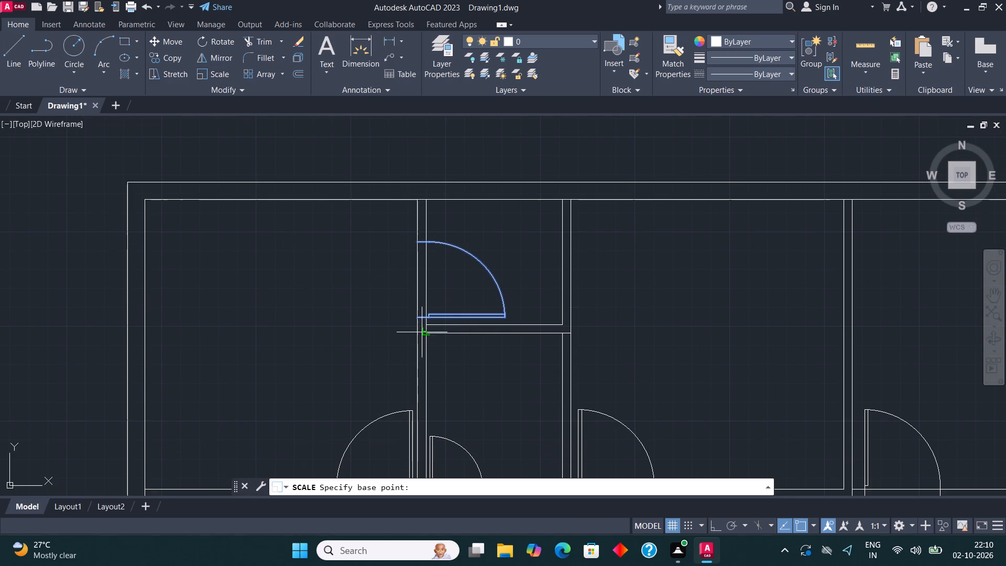
{"action": "left_click", "coordinate": [419, 320]}
{"action": "left_click", "coordinate": [453, 312]}
{"action": "scroll", "coordinate": [411, 332], "scroll_direction": "down", "scroll_amount": 2}
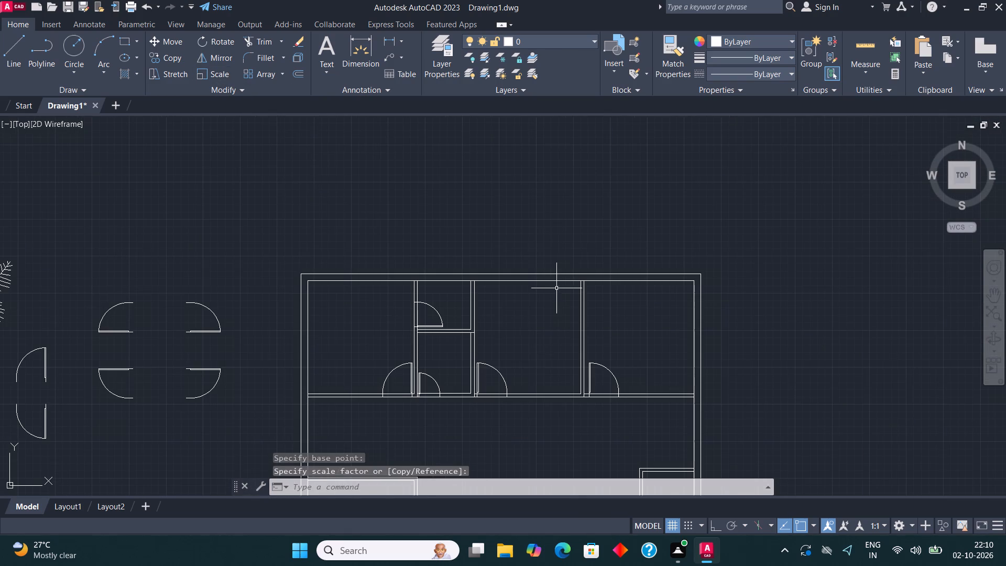
{"action": "key", "text": "Escape"}
Copy the spare vertical-leaf door opening down and left onto the lower-left room's top wall, near the room's right corner.
{"action": "middle_click_drag", "start_coordinate": [542, 343], "coordinate": [582, 258]}
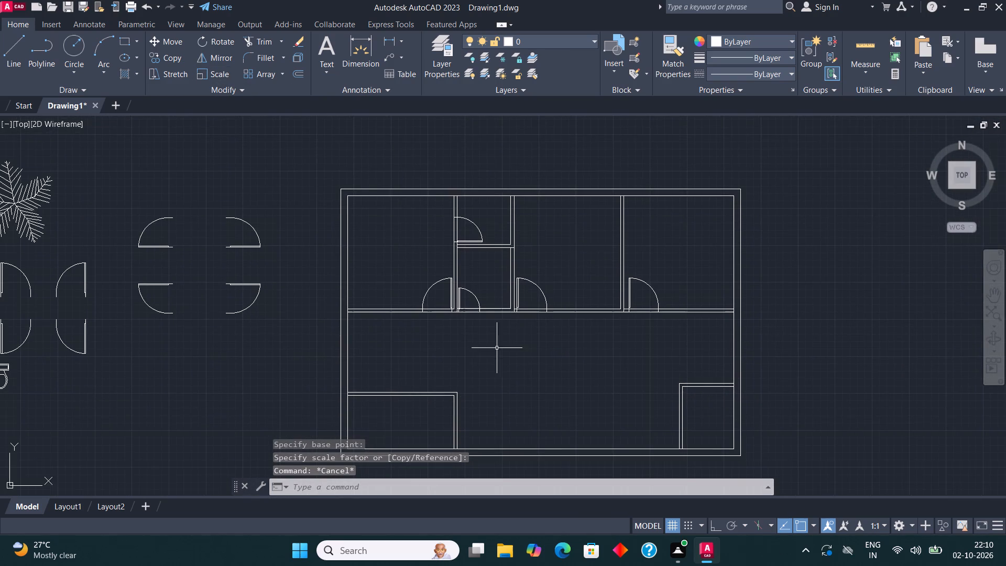
{"action": "middle_click_drag", "start_coordinate": [505, 331], "coordinate": [553, 266]}
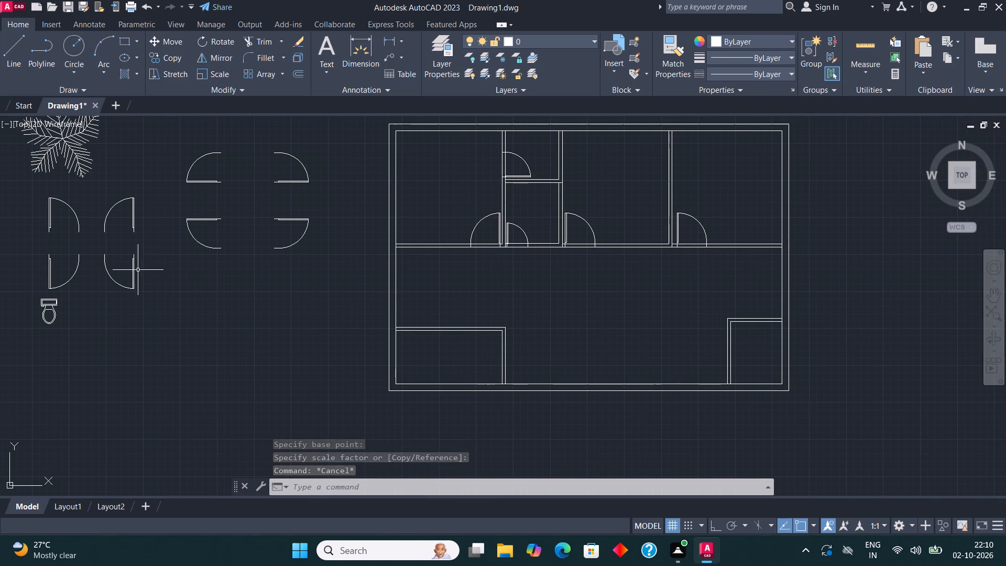
{"action": "left_click", "coordinate": [132, 263]}
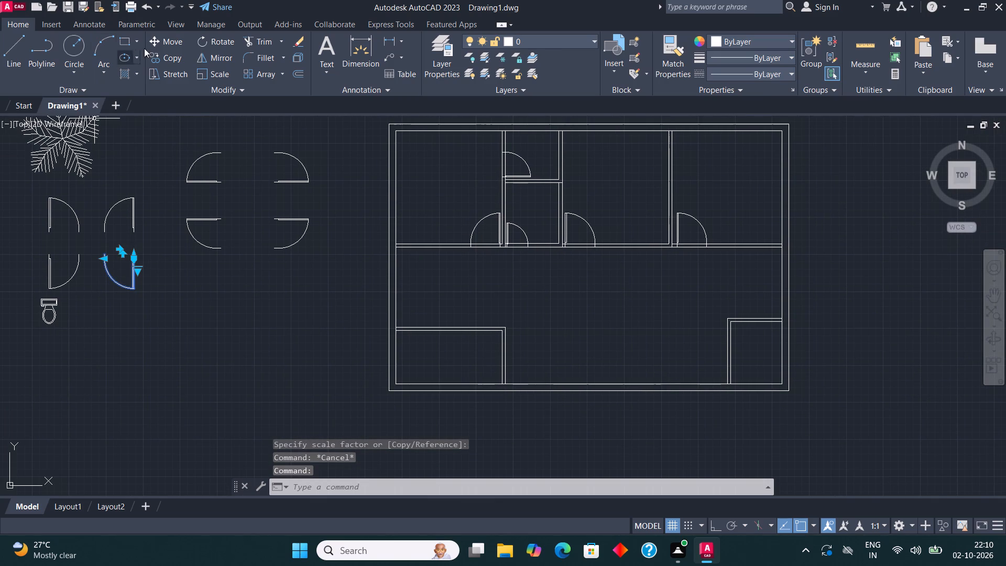
{"action": "left_click", "coordinate": [165, 59]}
{"action": "left_click", "coordinate": [138, 251]}
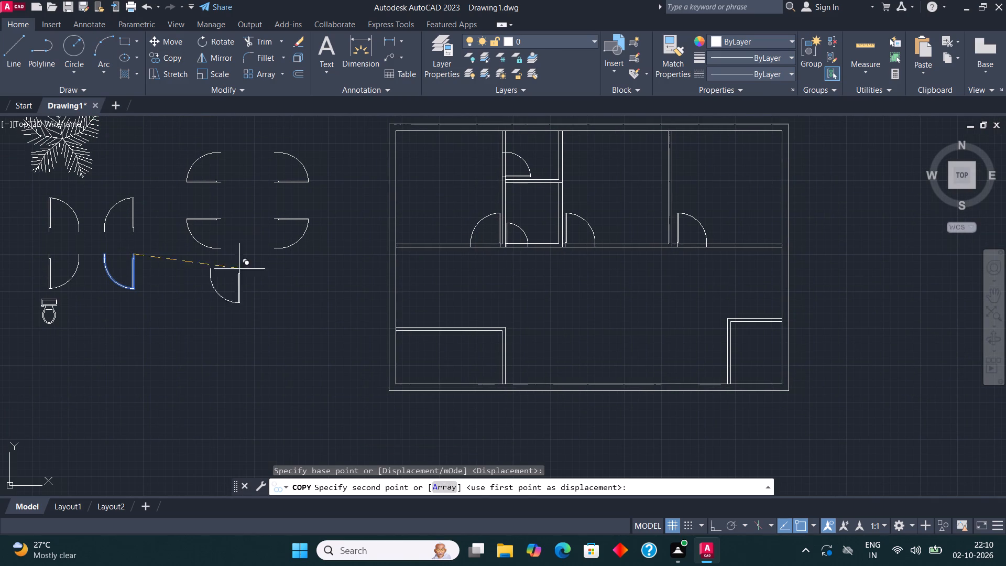
{"action": "scroll", "coordinate": [496, 358], "scroll_direction": "up", "scroll_amount": 3}
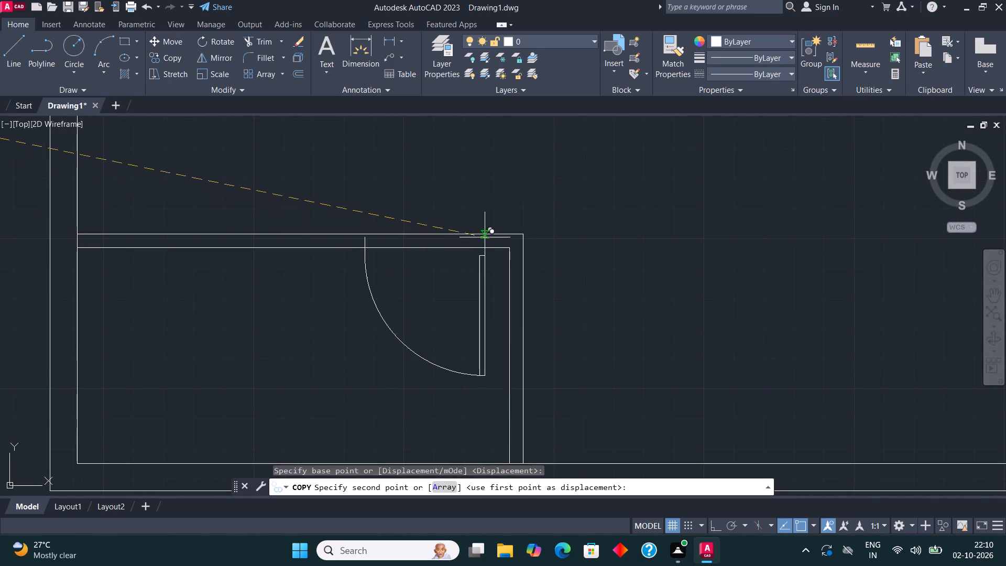
{"action": "left_click", "coordinate": [493, 235]}
{"action": "key", "text": "Escape"}
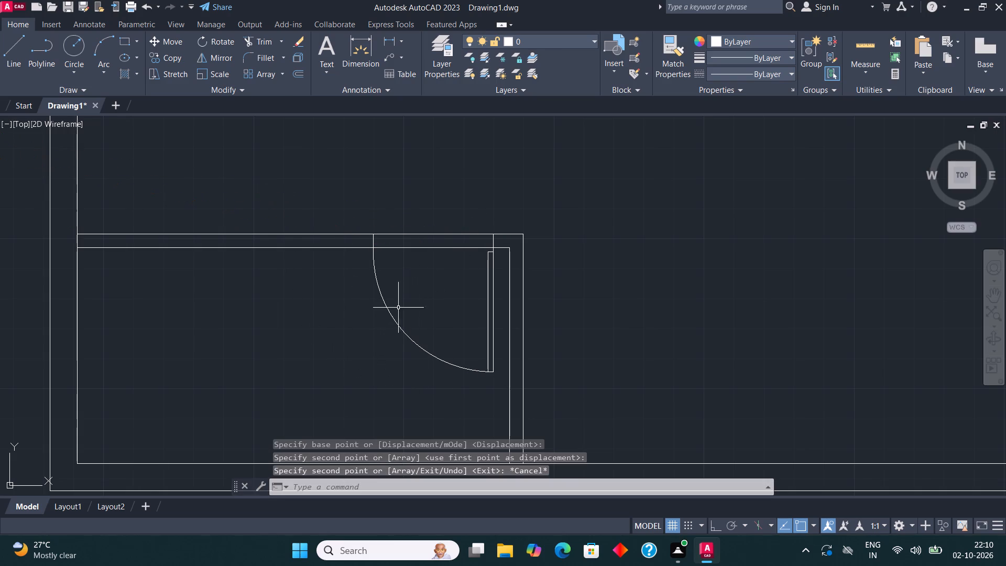
Scale the lower-left room's door down by roughly a sixth, using the upper jamb end on its leaf side as base point.
{"action": "left_click", "coordinate": [380, 300]}
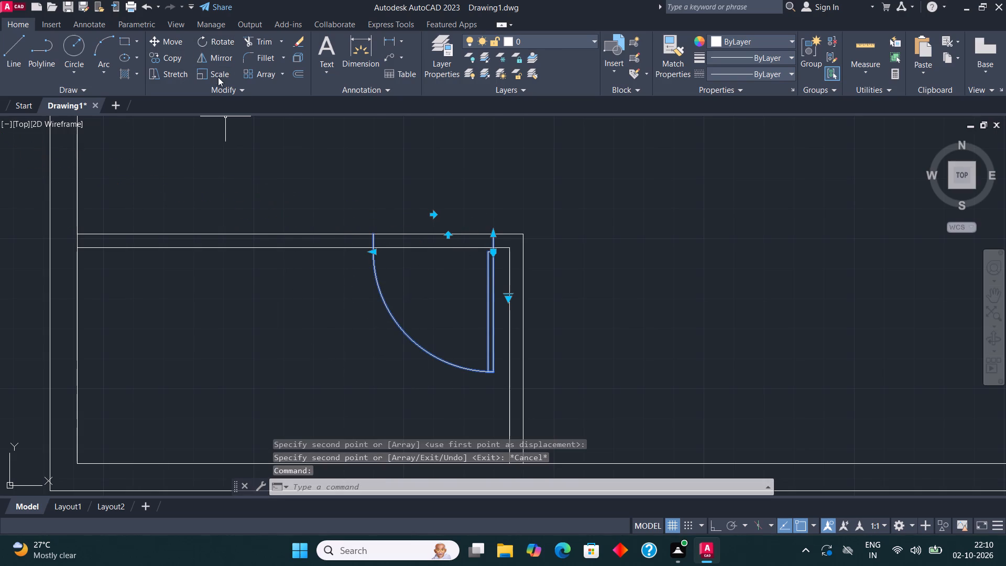
{"action": "left_click", "coordinate": [218, 77]}
{"action": "left_click", "coordinate": [492, 236]}
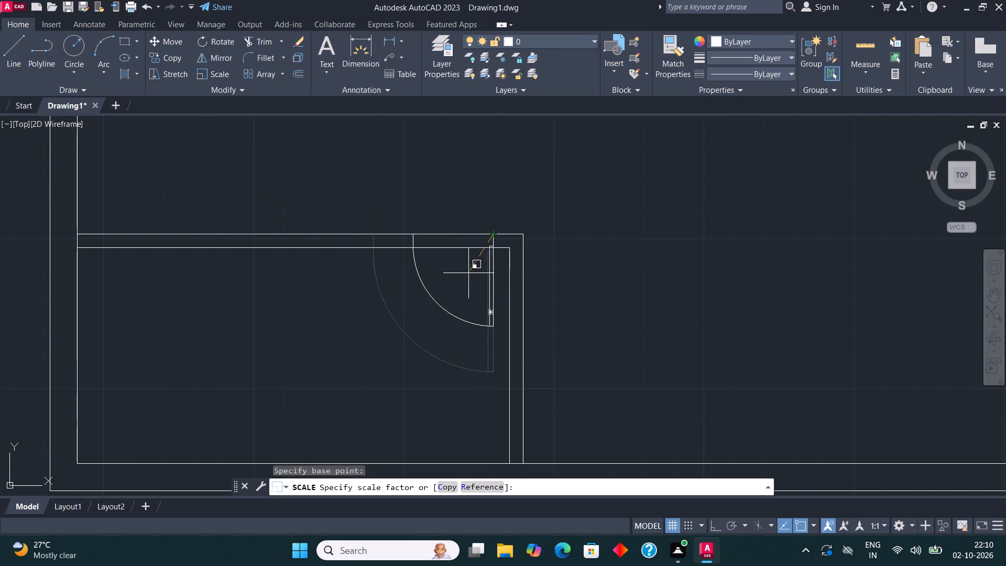
{"action": "left_click", "coordinate": [462, 283]}
{"action": "key", "text": "Escape"}
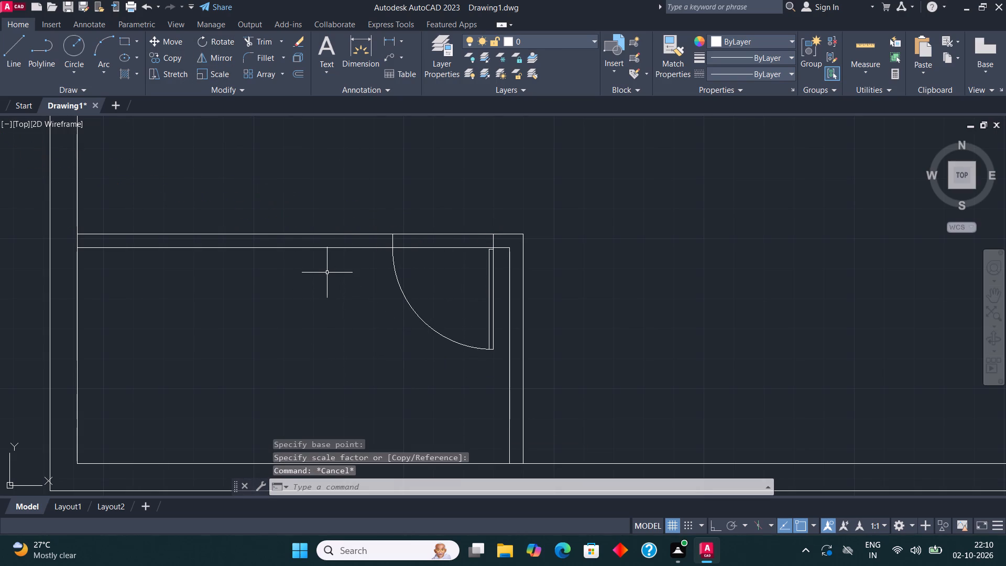
Move the spare upper-left vertical-leaf door right to meet its mirrored neighbour's jamb end, forming a double door.
{"action": "scroll", "coordinate": [334, 274], "scroll_direction": "down", "scroll_amount": 2}
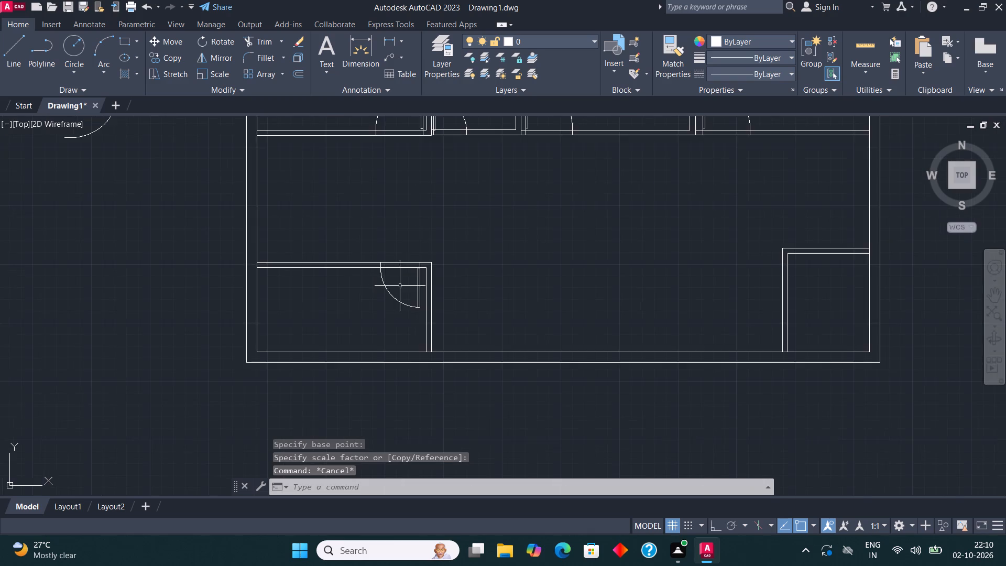
{"action": "scroll", "coordinate": [439, 286], "scroll_direction": "down", "scroll_amount": 1}
{"action": "middle_click_drag", "start_coordinate": [489, 311], "coordinate": [732, 344]}
{"action": "scroll", "coordinate": [243, 209], "scroll_direction": "up", "scroll_amount": 3}
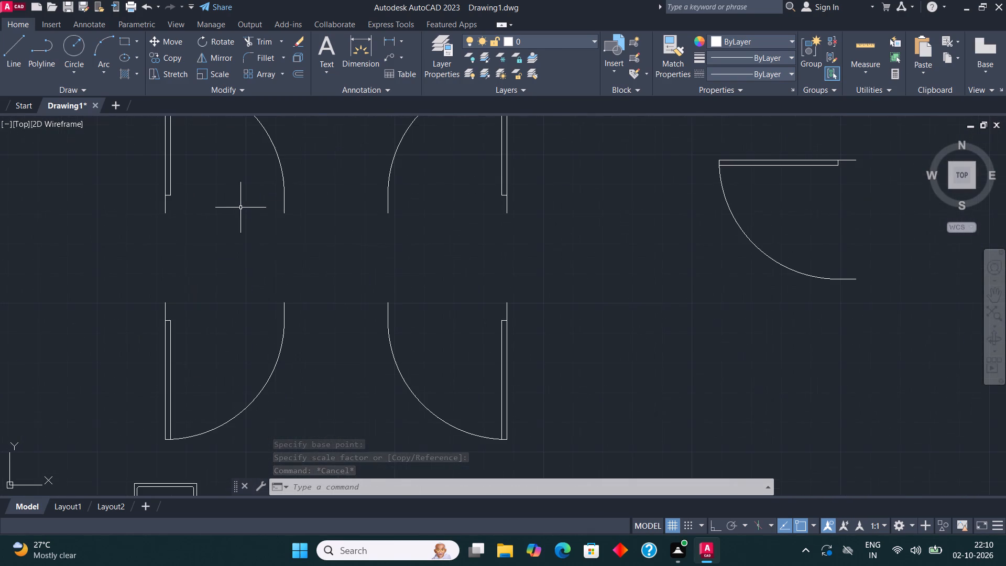
{"action": "left_click", "coordinate": [283, 195]}
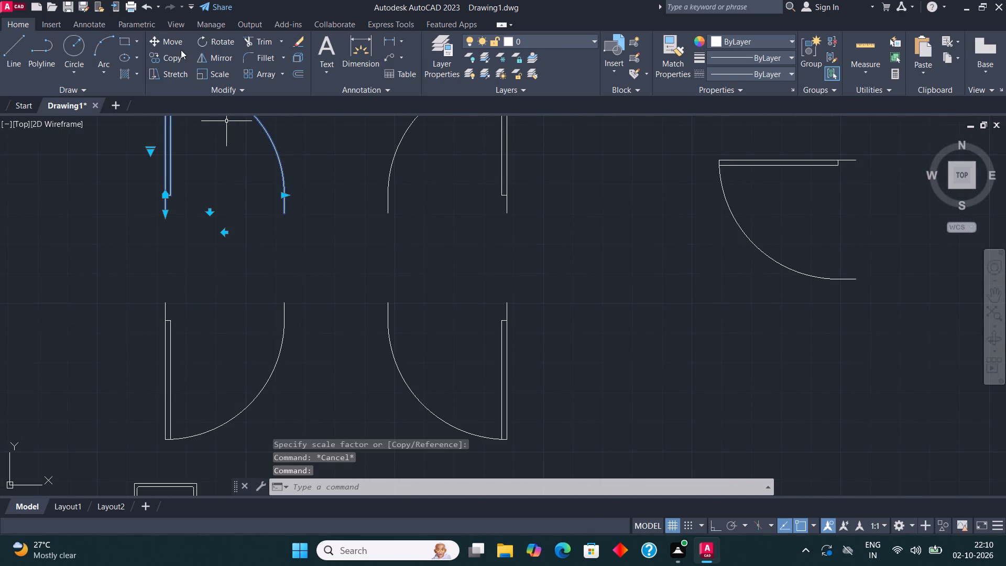
{"action": "left_click", "coordinate": [173, 43]}
{"action": "left_click", "coordinate": [281, 215]}
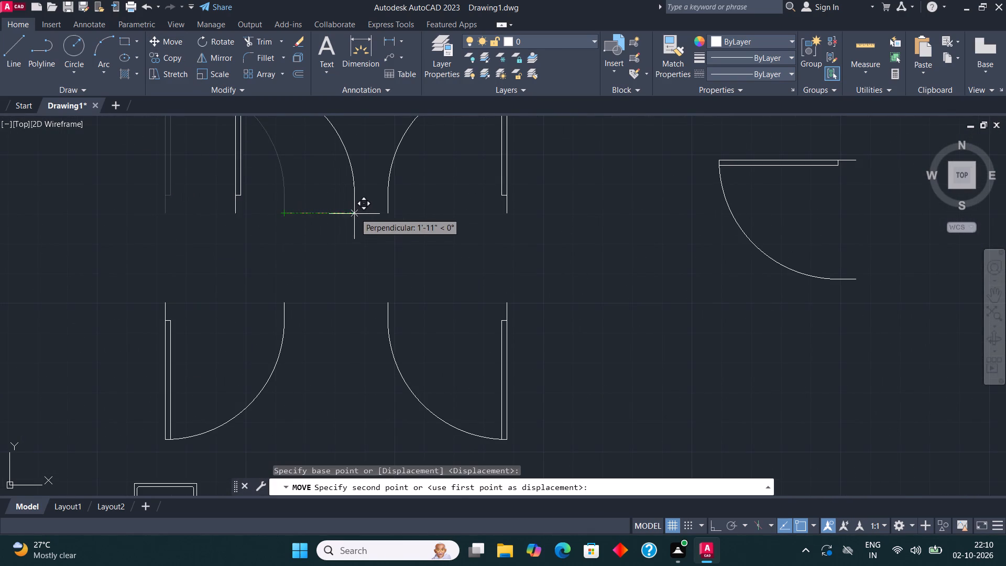
{"action": "left_click", "coordinate": [385, 213]}
Scale both leaves of the double door down by roughly a third about the jamb end where they meet.
{"action": "middle_click_drag", "start_coordinate": [419, 206], "coordinate": [414, 264]}
{"action": "left_click_drag", "start_coordinate": [411, 263], "coordinate": [403, 248]}
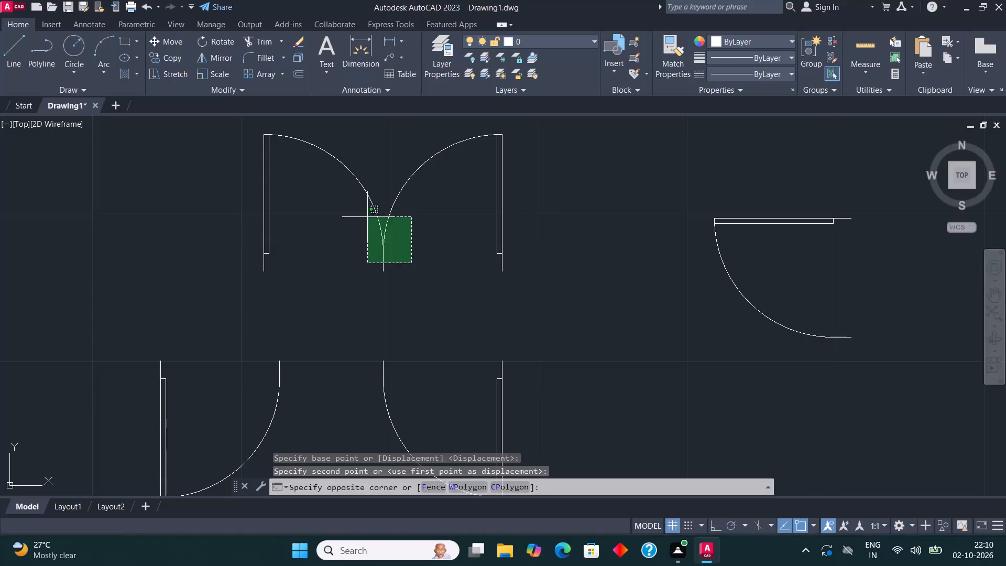
{"action": "left_click", "coordinate": [353, 205]}
{"action": "left_click", "coordinate": [234, 73]}
{"action": "left_click", "coordinate": [225, 74]}
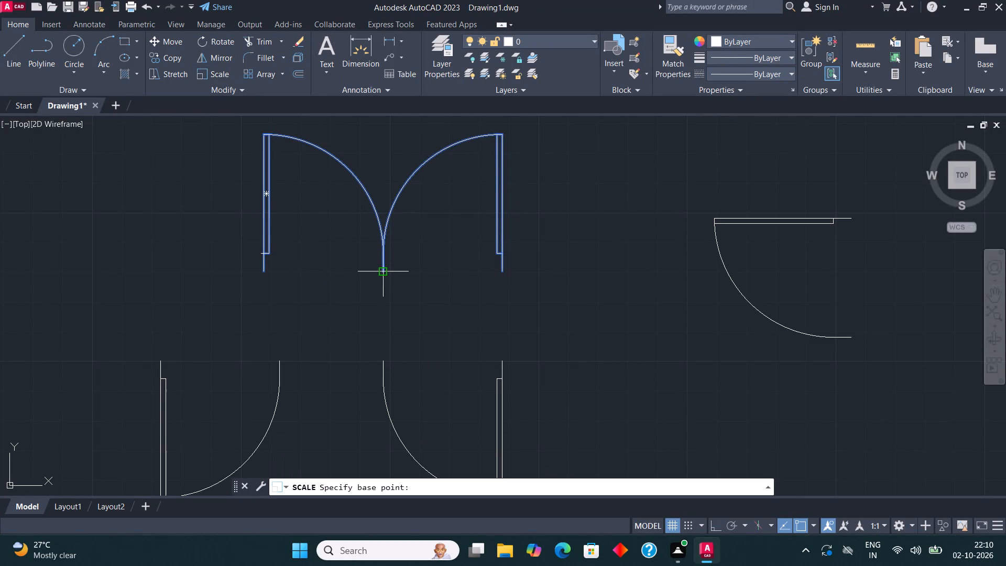
{"action": "left_click", "coordinate": [389, 276]}
{"action": "left_click", "coordinate": [438, 210]}
Move the double door to the bottom outer wall just right of the lower-left room, jamb ends on the wall's outer line.
{"action": "left_click_drag", "start_coordinate": [431, 255], "coordinate": [413, 236]}
{"action": "left_click", "coordinate": [346, 193]}
{"action": "left_click", "coordinate": [181, 44]}
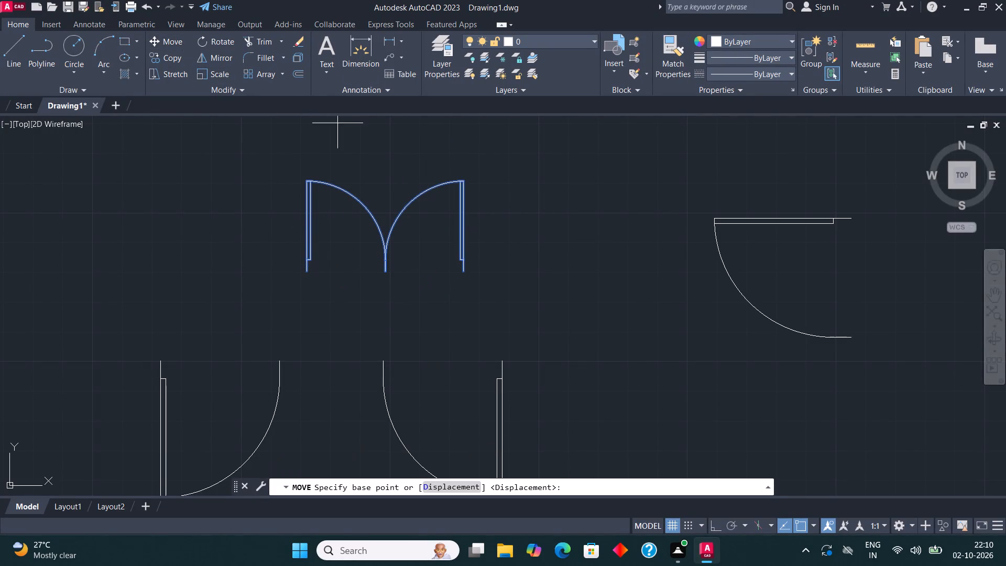
{"action": "left_click", "coordinate": [459, 274]}
{"action": "scroll", "coordinate": [355, 256], "scroll_direction": "down", "scroll_amount": 4}
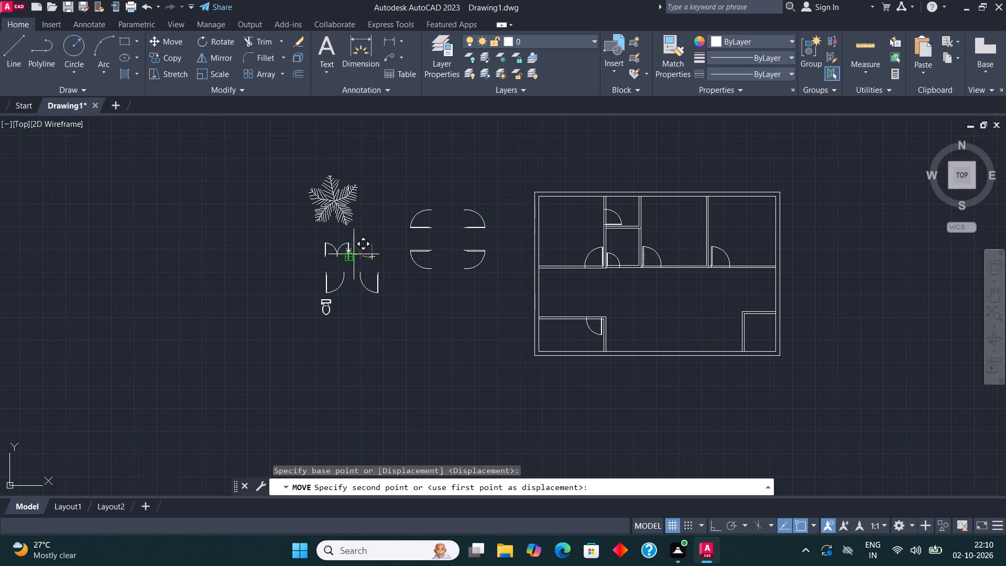
{"action": "middle_click_drag", "start_coordinate": [731, 340], "coordinate": [608, 353]}
{"action": "scroll", "coordinate": [509, 373], "scroll_direction": "up", "scroll_amount": 4}
{"action": "left_click", "coordinate": [540, 364]}
Scale the double door up by roughly a tenth, using its right jamb end on the outer wall line as base point.
{"action": "scroll", "coordinate": [523, 272], "scroll_direction": "down", "scroll_amount": 1}
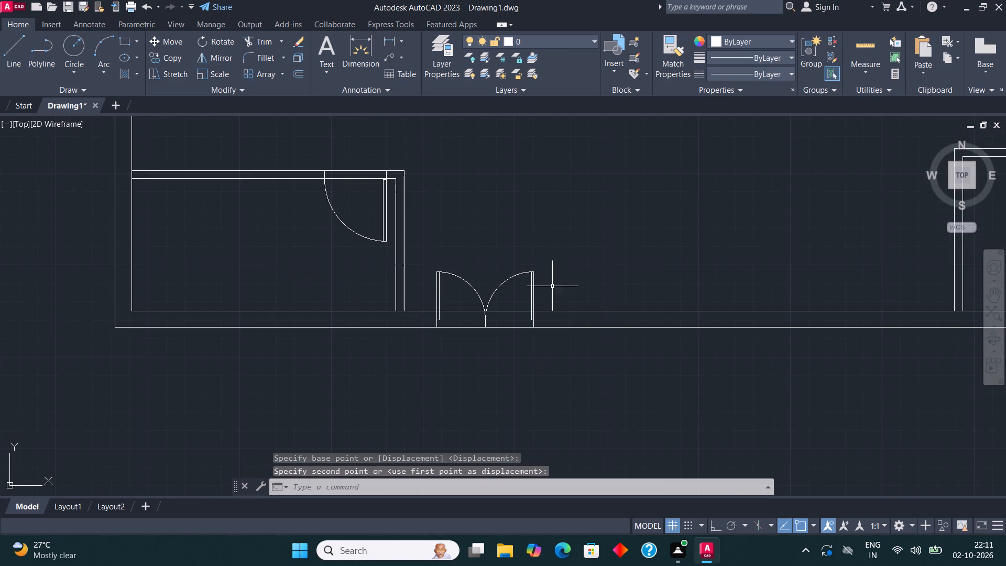
{"action": "middle_click_drag", "start_coordinate": [592, 325], "coordinate": [522, 372]}
{"action": "scroll", "coordinate": [410, 361], "scroll_direction": "up", "scroll_amount": 1}
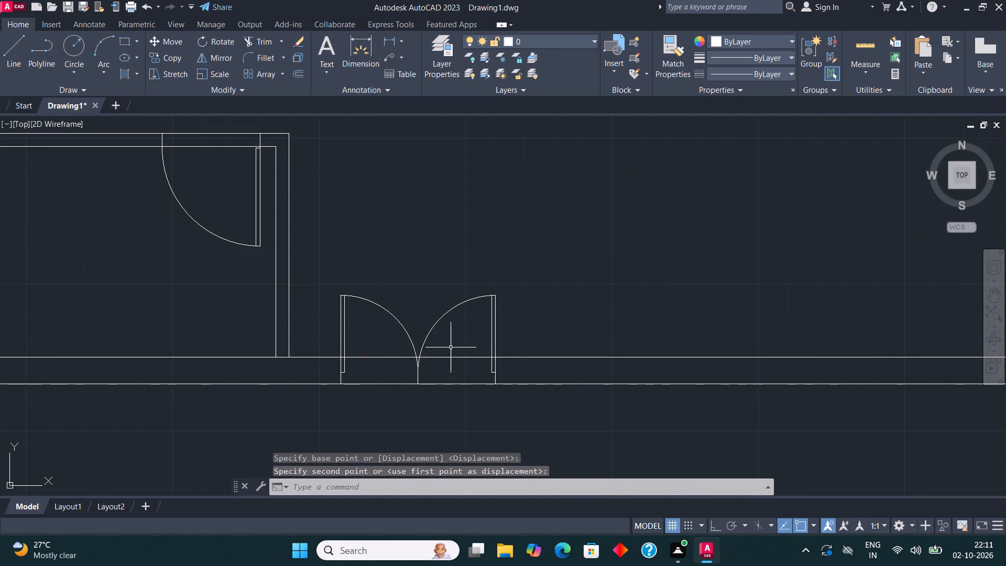
{"action": "left_click_drag", "start_coordinate": [451, 347], "coordinate": [443, 343]}
{"action": "left_click", "coordinate": [389, 309]}
{"action": "left_click", "coordinate": [215, 75]}
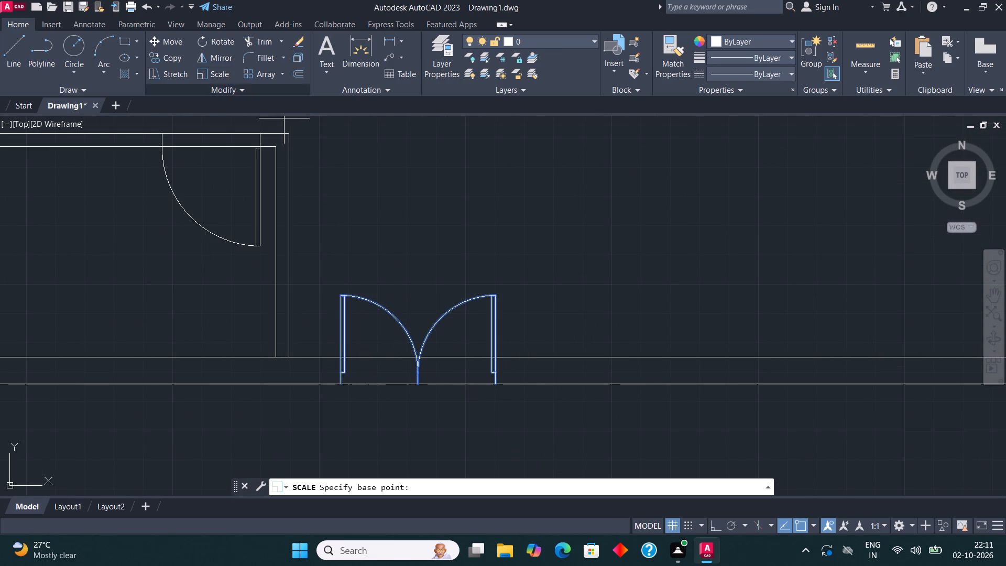
{"action": "left_click", "coordinate": [501, 385]}
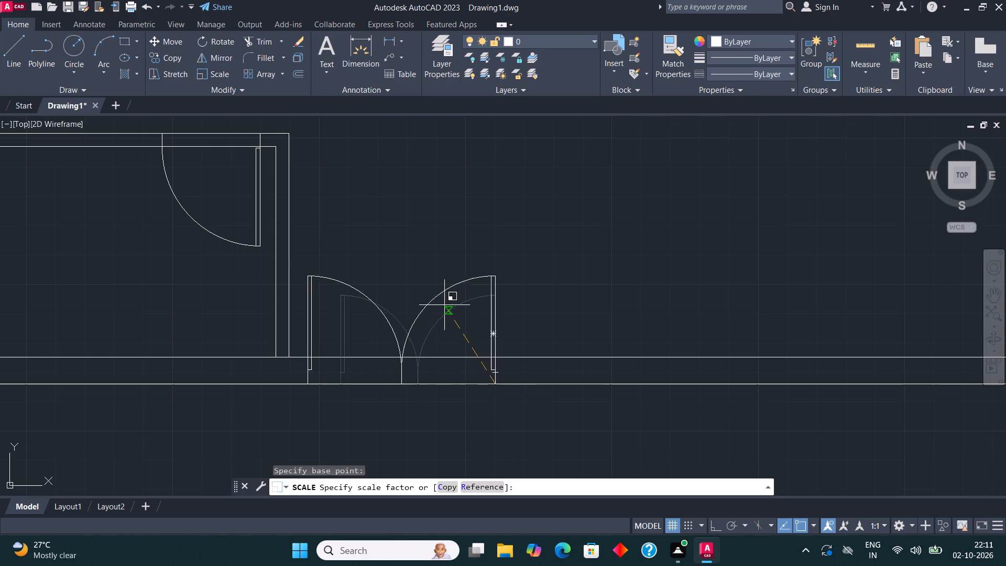
{"action": "left_click", "coordinate": [450, 309]}
{"action": "left_click", "coordinate": [511, 331]}
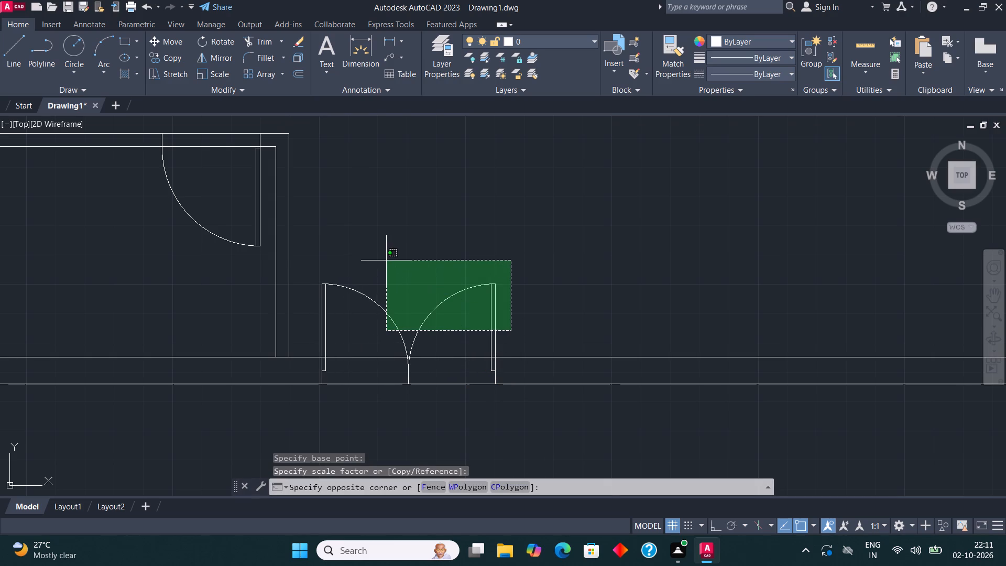
{"action": "left_click", "coordinate": [541, 286]}
Trim the bottom outer wall's two lines across both halves of the double door opening.
{"action": "scroll", "coordinate": [541, 291], "scroll_direction": "down", "scroll_amount": 2}
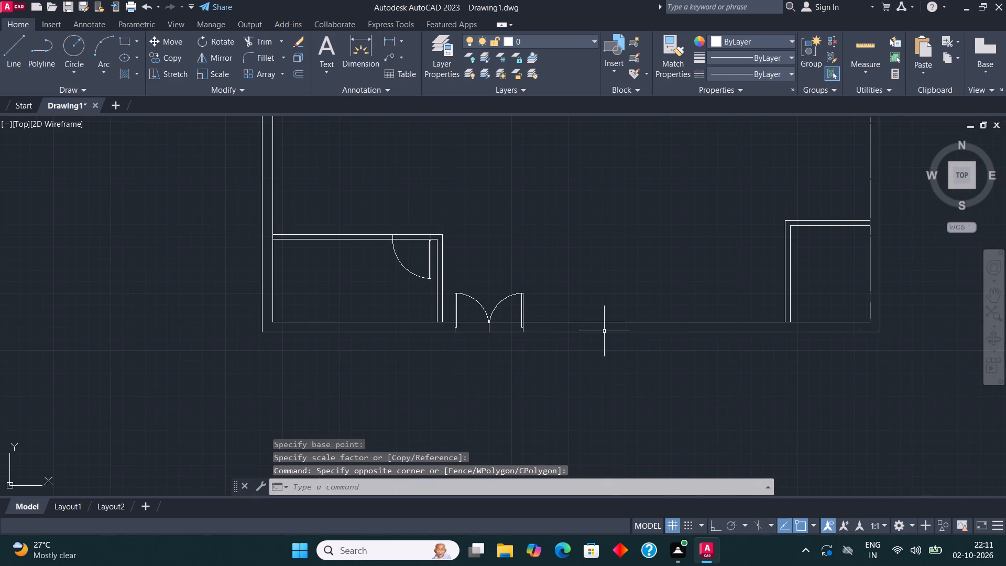
{"action": "scroll", "coordinate": [501, 355], "scroll_direction": "up", "scroll_amount": 3}
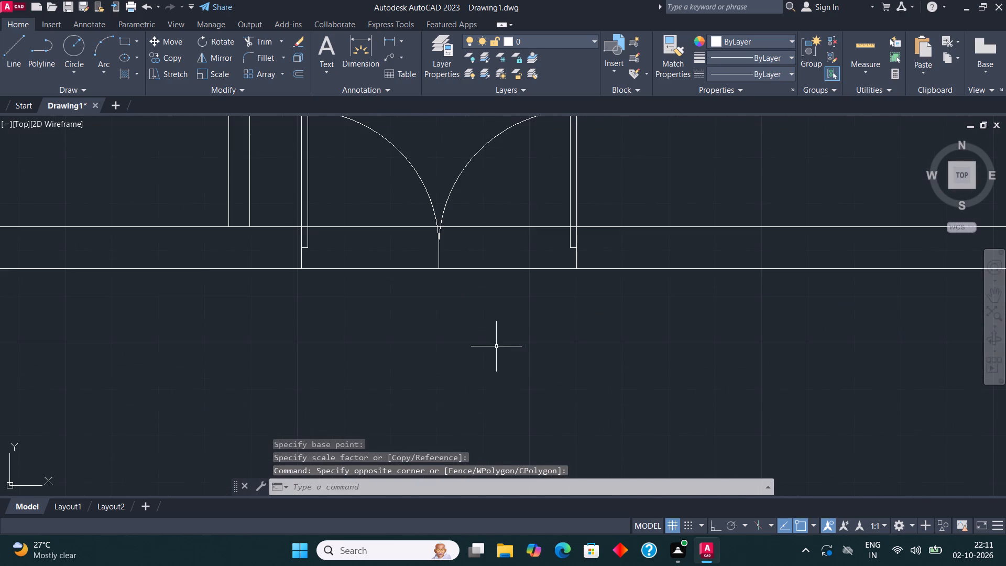
{"action": "left_click", "coordinate": [269, 37]}
{"action": "left_click", "coordinate": [368, 188]}
{"action": "left_click", "coordinate": [364, 316]}
{"action": "left_click", "coordinate": [549, 187]}
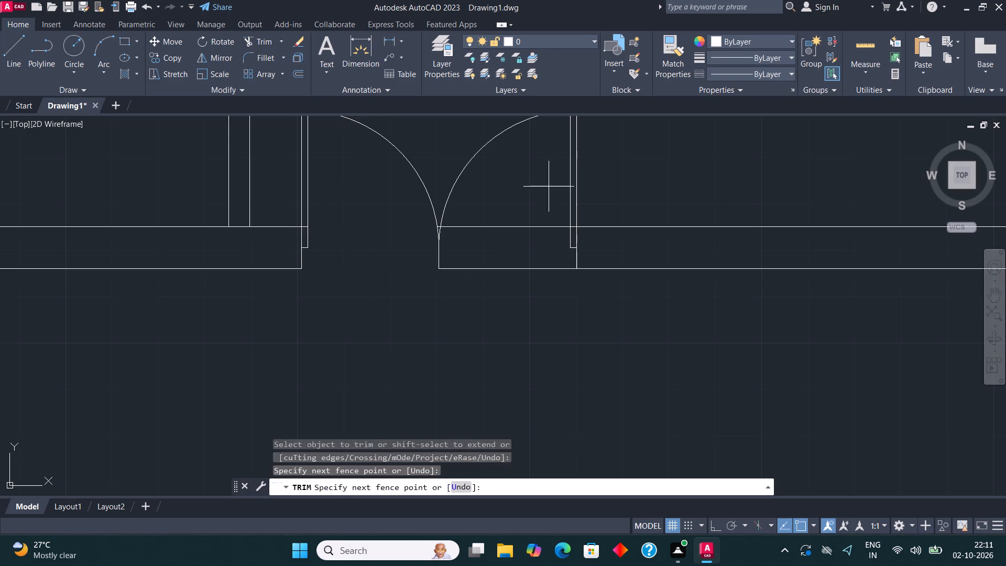
{"action": "left_click", "coordinate": [505, 317]}
Trim the leftover inner wall line pieces between the double door's arcs and inside its right and left leaves.
{"action": "scroll", "coordinate": [417, 194], "scroll_direction": "up", "scroll_amount": 2}
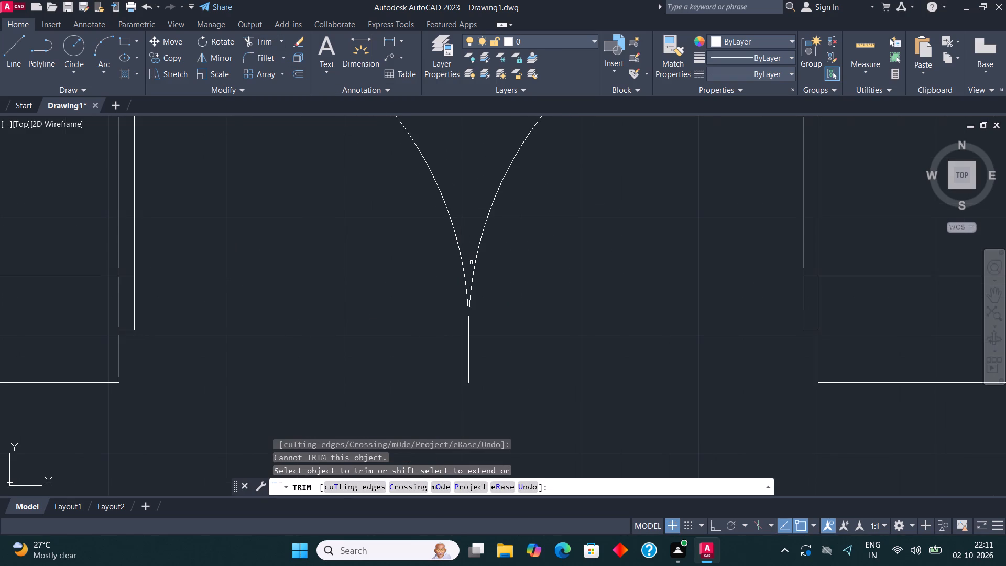
{"action": "left_click", "coordinate": [467, 276]}
{"action": "left_click", "coordinate": [468, 277]}
{"action": "scroll", "coordinate": [466, 253], "scroll_direction": "down", "scroll_amount": 3}
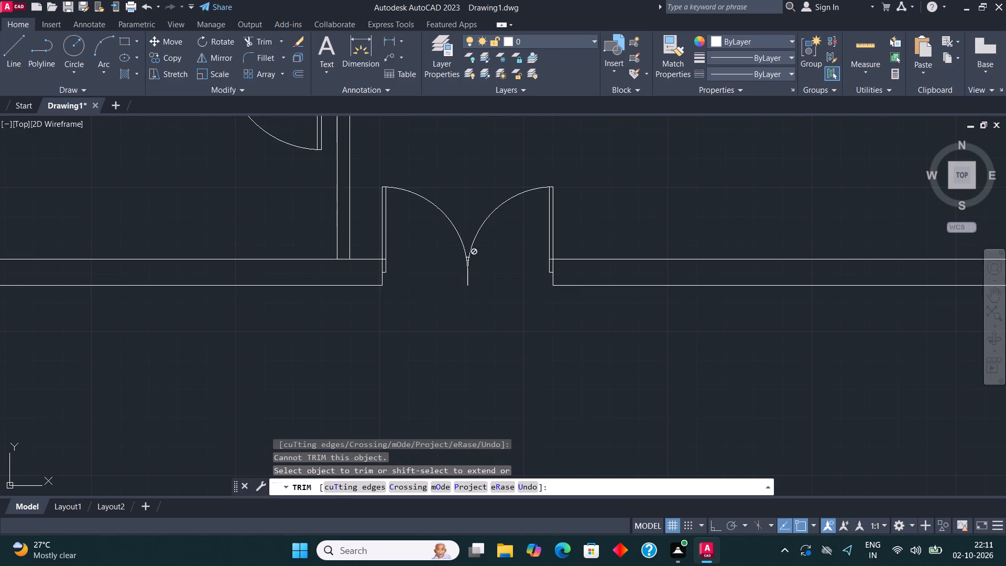
{"action": "scroll", "coordinate": [470, 320], "scroll_direction": "down", "scroll_amount": 1}
{"action": "scroll", "coordinate": [512, 300], "scroll_direction": "up", "scroll_amount": 3}
{"action": "scroll", "coordinate": [553, 245], "scroll_direction": "up", "scroll_amount": 2}
{"action": "left_click", "coordinate": [523, 215]}
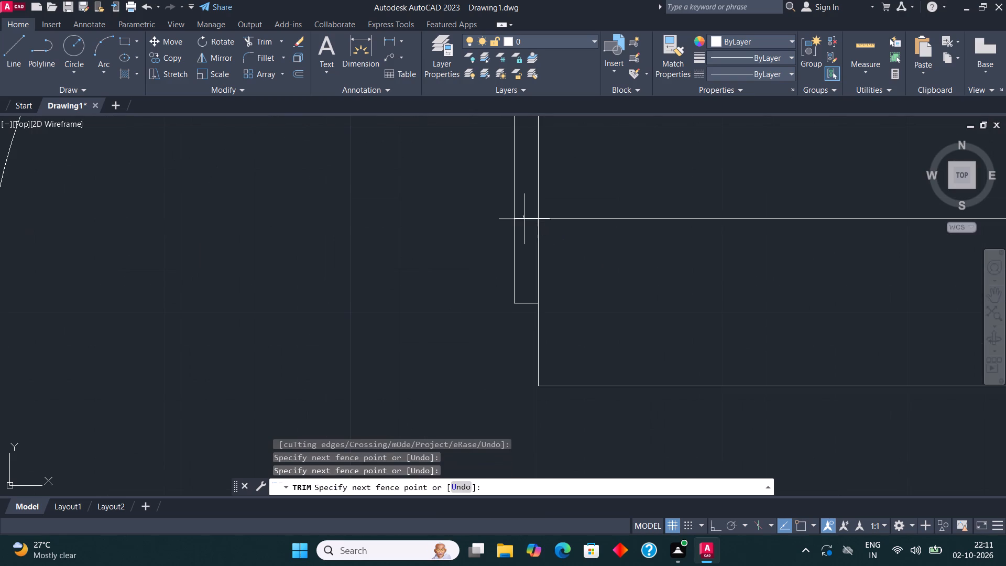
{"action": "left_click", "coordinate": [524, 240]}
{"action": "scroll", "coordinate": [524, 257], "scroll_direction": "down", "scroll_amount": 3}
{"action": "scroll", "coordinate": [225, 231], "scroll_direction": "up", "scroll_amount": 2}
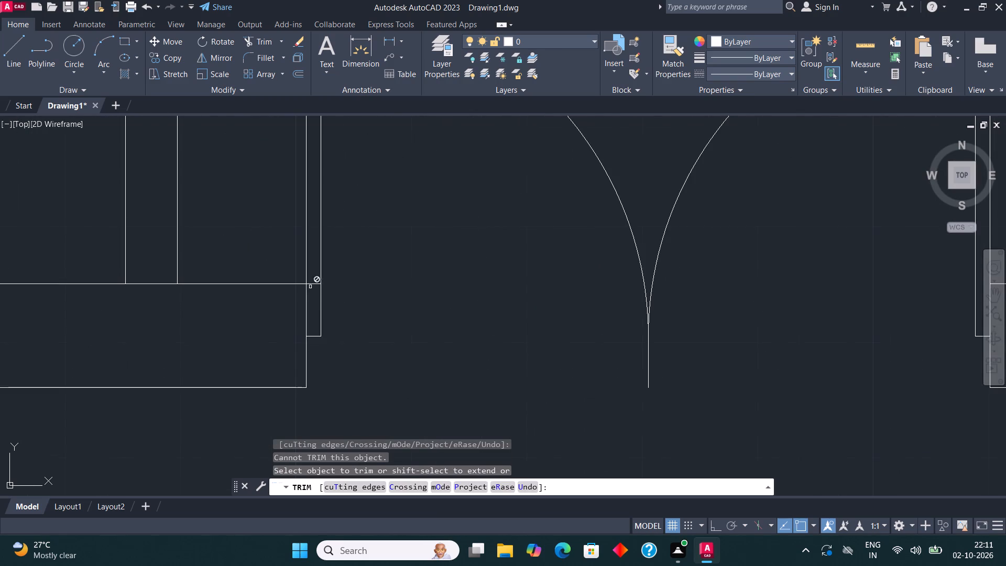
{"action": "left_click", "coordinate": [315, 278]}
{"action": "left_click", "coordinate": [316, 297]}
{"action": "scroll", "coordinate": [348, 332], "scroll_direction": "down", "scroll_amount": 3}
Trim both partition lines across the door opening in the lower-left room's top wall.
{"action": "scroll", "coordinate": [415, 336], "scroll_direction": "down", "scroll_amount": 2}
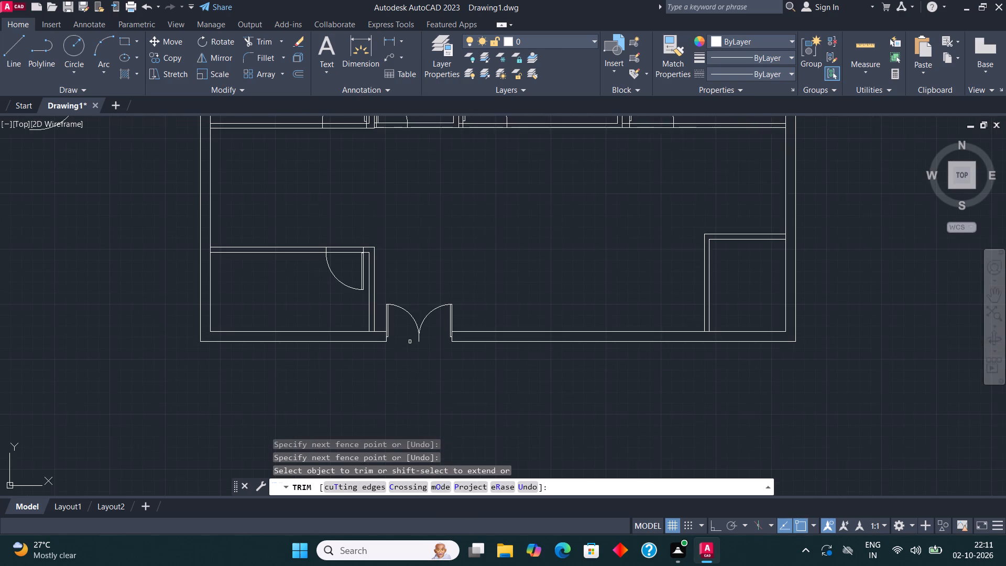
{"action": "scroll", "coordinate": [329, 243], "scroll_direction": "up", "scroll_amount": 2}
{"action": "left_click", "coordinate": [351, 238]}
{"action": "left_click", "coordinate": [358, 305]}
Trim the partition lines across the door openings of the upper-left room and the small room beside it.
{"action": "scroll", "coordinate": [414, 387], "scroll_direction": "down", "scroll_amount": 2}
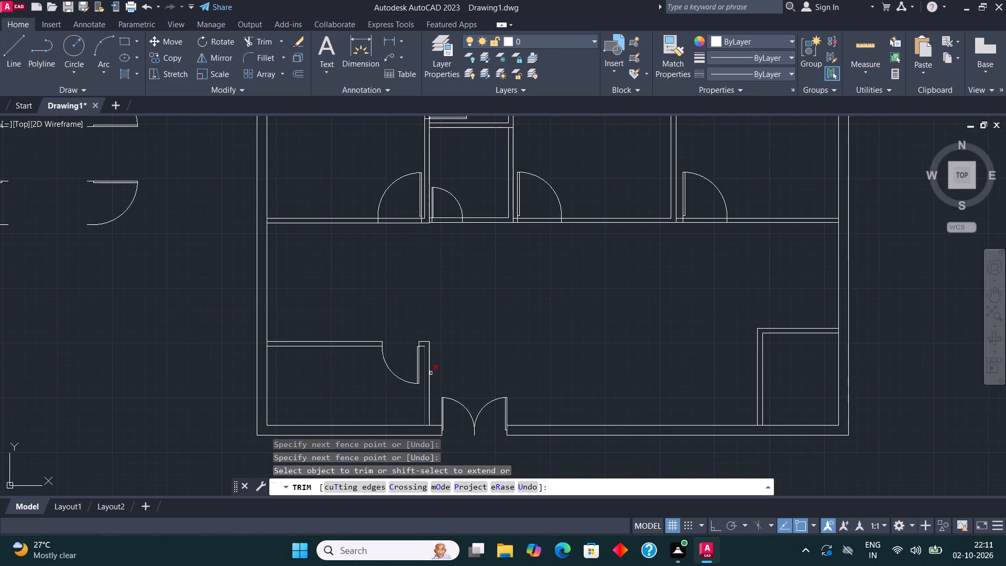
{"action": "scroll", "coordinate": [392, 213], "scroll_direction": "up", "scroll_amount": 2}
{"action": "left_click", "coordinate": [398, 211]}
{"action": "left_click", "coordinate": [405, 312]}
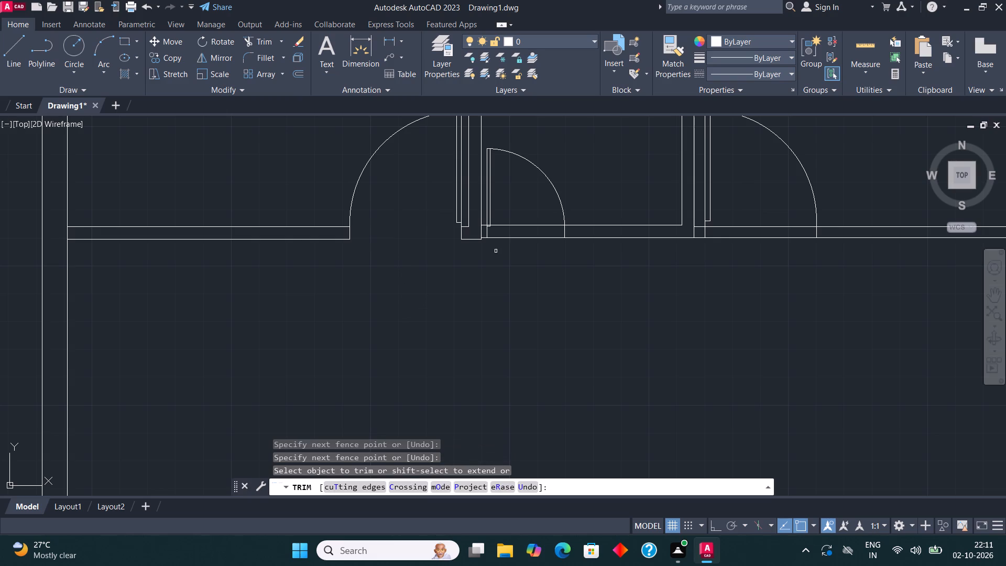
{"action": "left_click", "coordinate": [521, 209]}
{"action": "left_click", "coordinate": [523, 274]}
Trim the partition lines at the upper small room's side door and at the bottom doors of the two upper-right rooms.
{"action": "scroll", "coordinate": [440, 334], "scroll_direction": "down", "scroll_amount": 3}
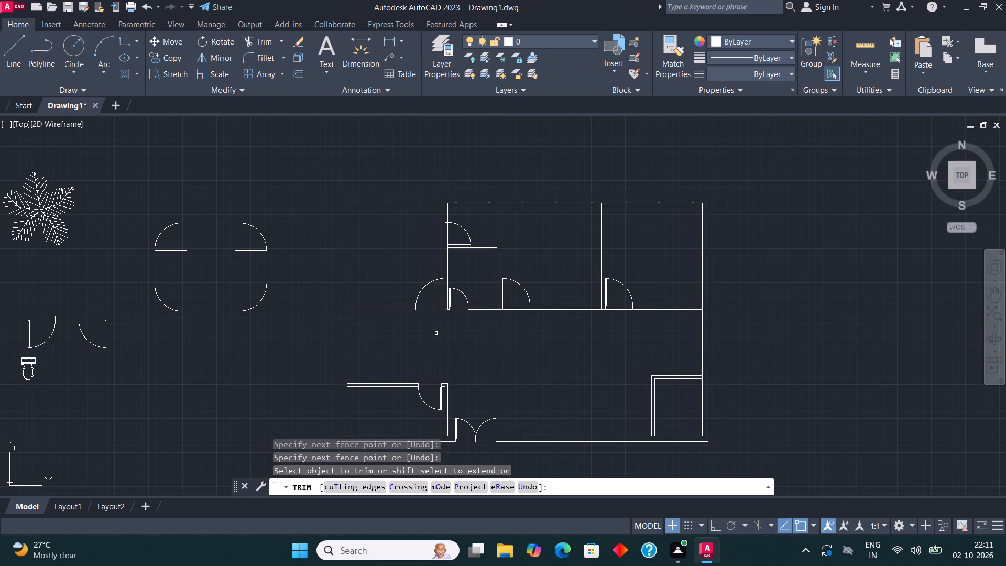
{"action": "left_click", "coordinate": [449, 231]}
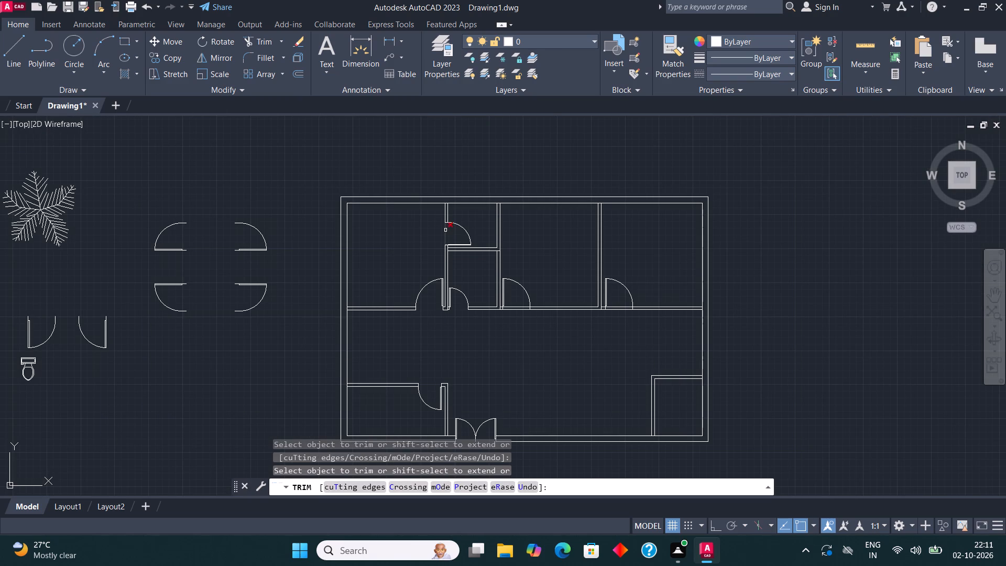
{"action": "left_click", "coordinate": [444, 230]}
{"action": "left_click", "coordinate": [516, 304]}
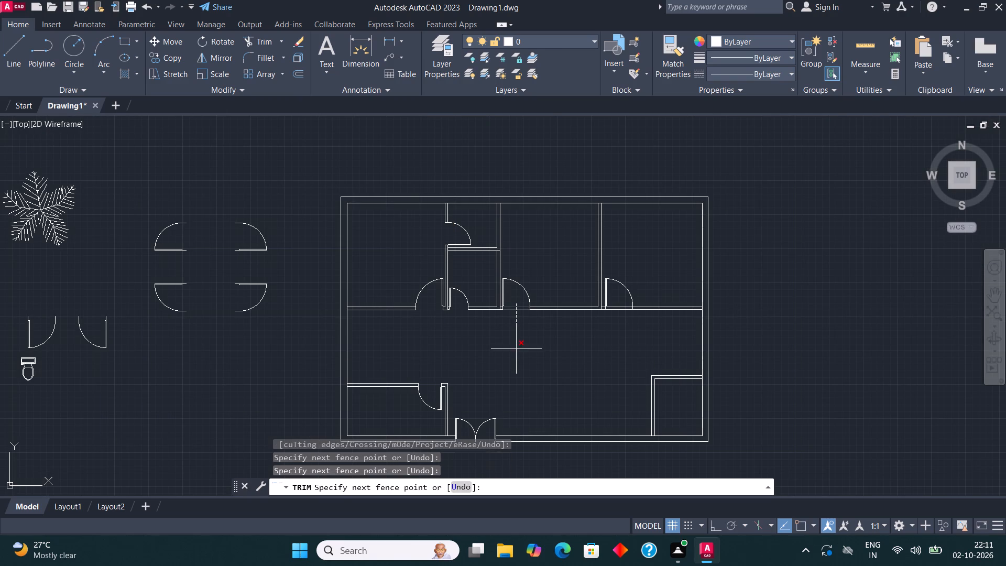
{"action": "left_click", "coordinate": [516, 349]}
{"action": "left_click", "coordinate": [621, 301]}
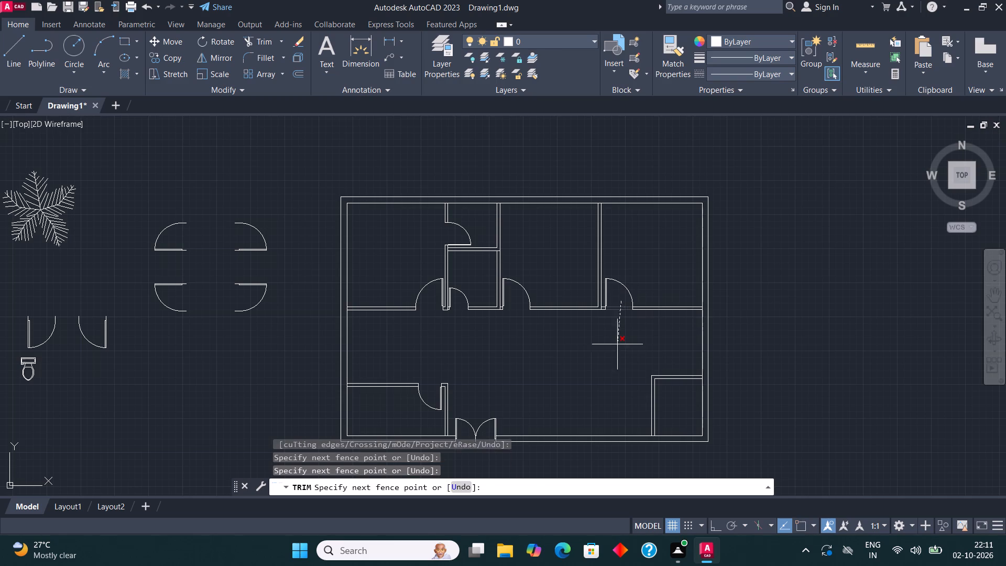
{"action": "left_click", "coordinate": [617, 347]}
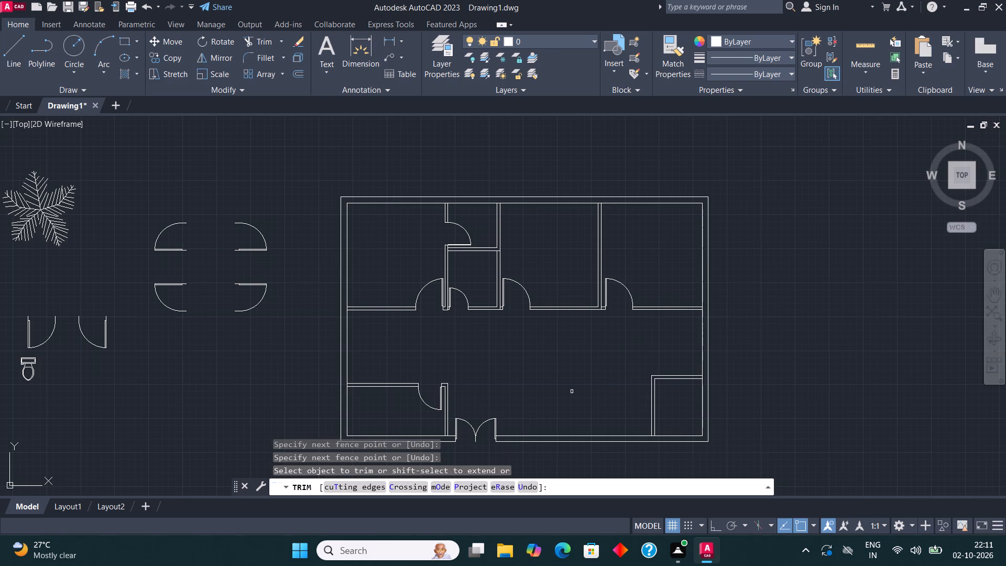
{"action": "key", "text": "Escape"}
Draw a short vertical jamb line across the lower-right room's top partition, near its left corner.
{"action": "middle_click_drag", "start_coordinate": [741, 407], "coordinate": [688, 377]}
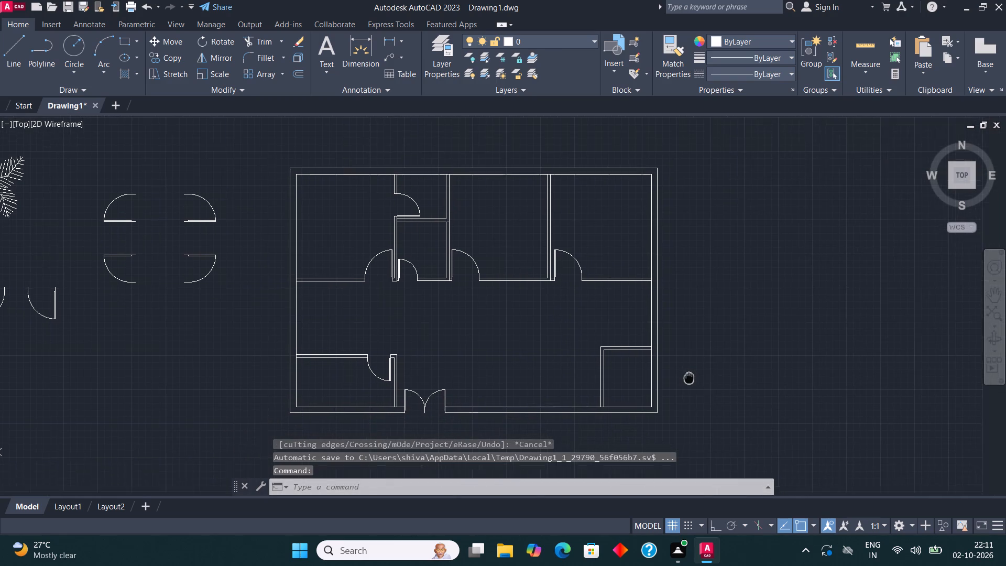
{"action": "middle_click_drag", "start_coordinate": [688, 377], "coordinate": [687, 378]}
{"action": "scroll", "coordinate": [650, 350], "scroll_direction": "up", "scroll_amount": 4}
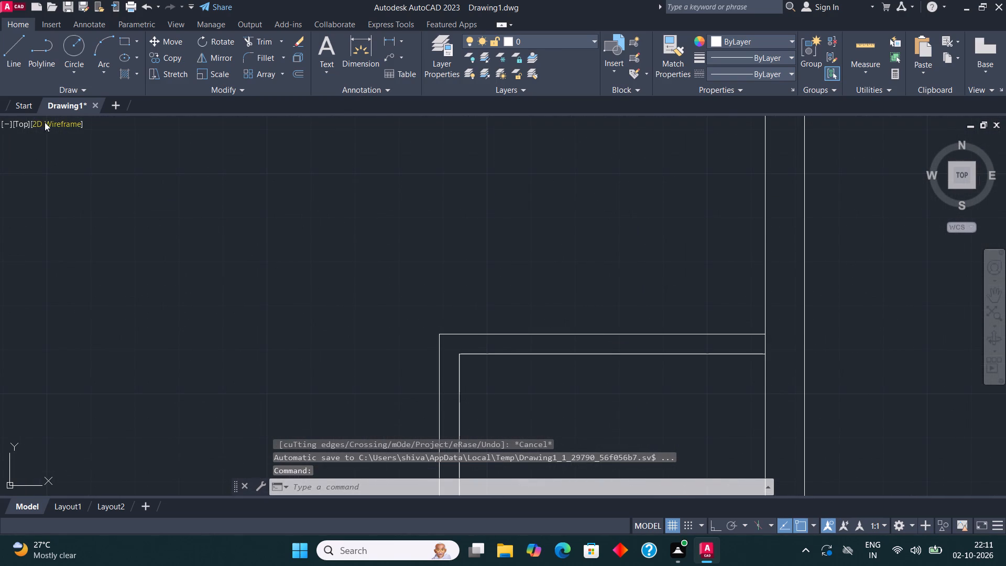
{"action": "left_click", "coordinate": [16, 42]}
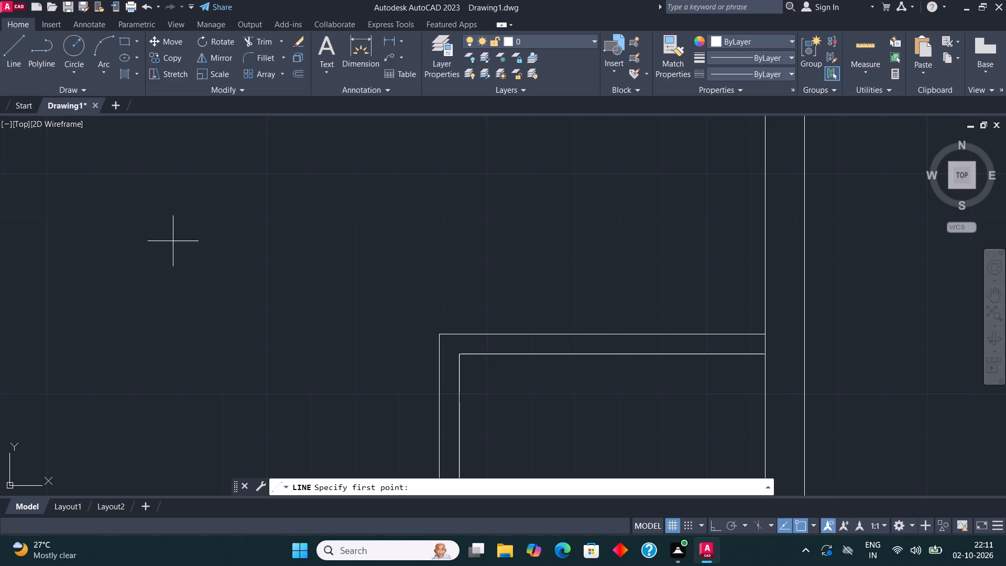
{"action": "left_click", "coordinate": [524, 357]}
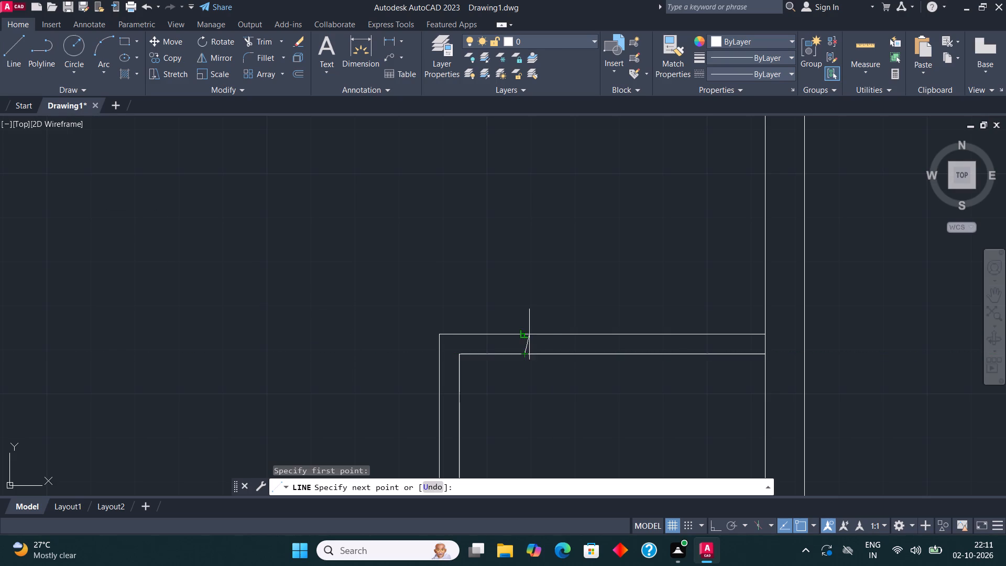
{"action": "left_click", "coordinate": [527, 336]}
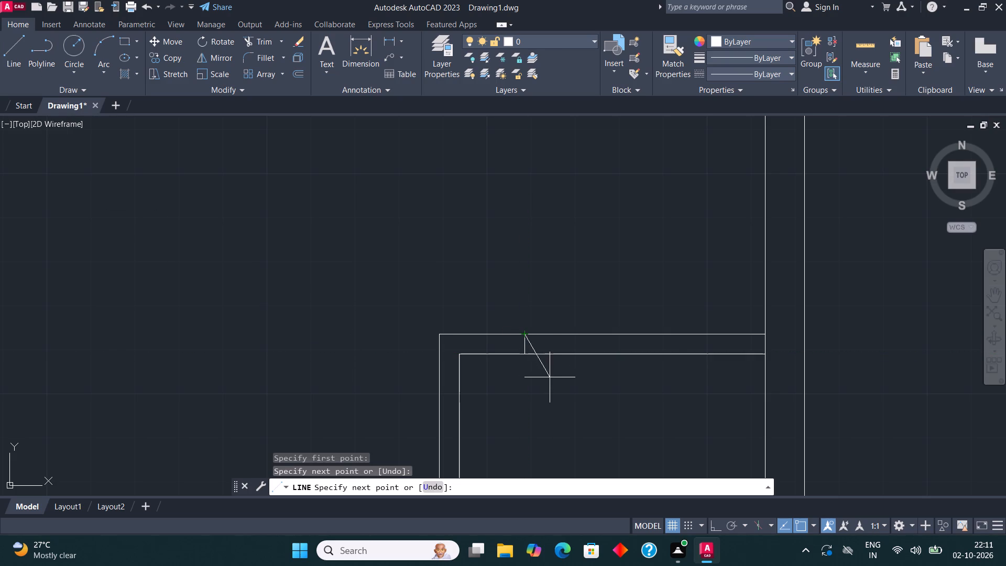
{"action": "key", "text": "Escape"}
Copy the jamb line along the partition to a point near the right outer wall.
{"action": "scroll", "coordinate": [533, 346], "scroll_direction": "up", "scroll_amount": 3}
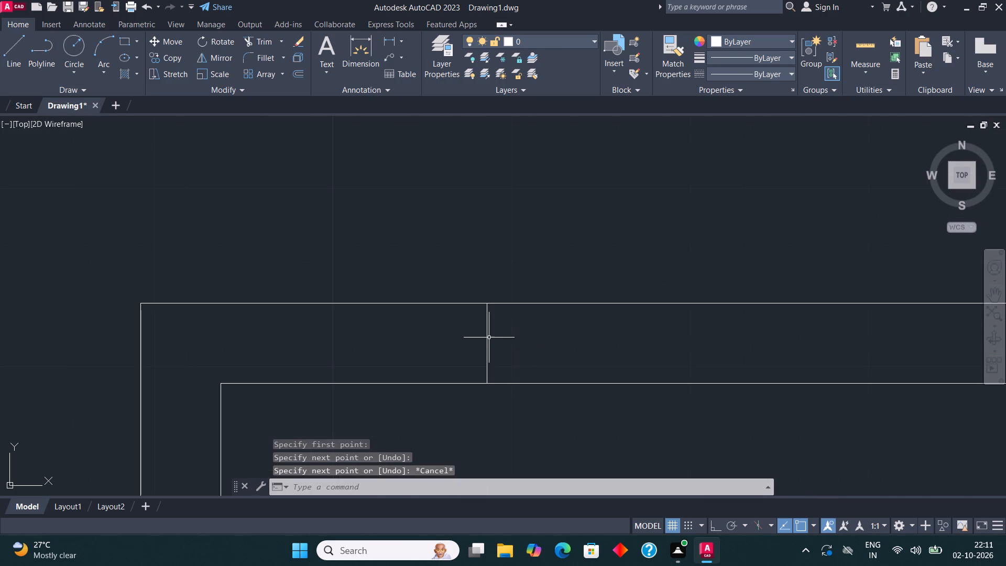
{"action": "left_click", "coordinate": [488, 338]}
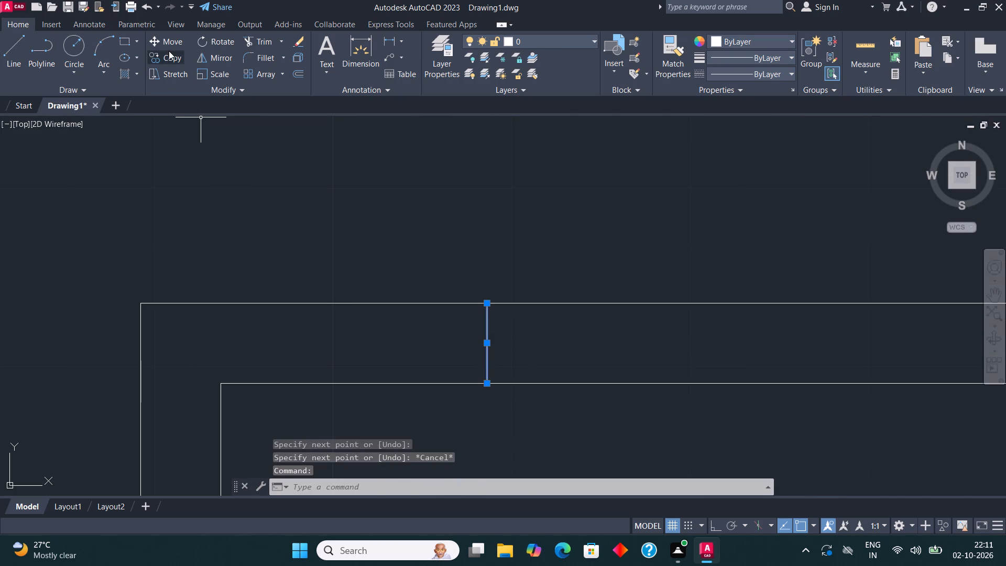
{"action": "left_click", "coordinate": [169, 51]}
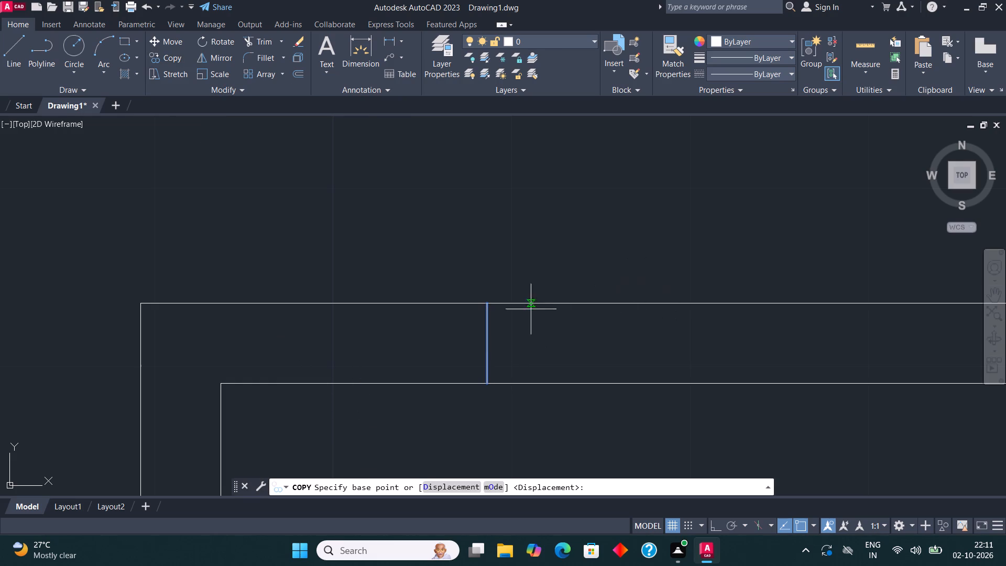
{"action": "left_click", "coordinate": [489, 300]}
{"action": "scroll", "coordinate": [488, 302], "scroll_direction": "down", "scroll_amount": 2}
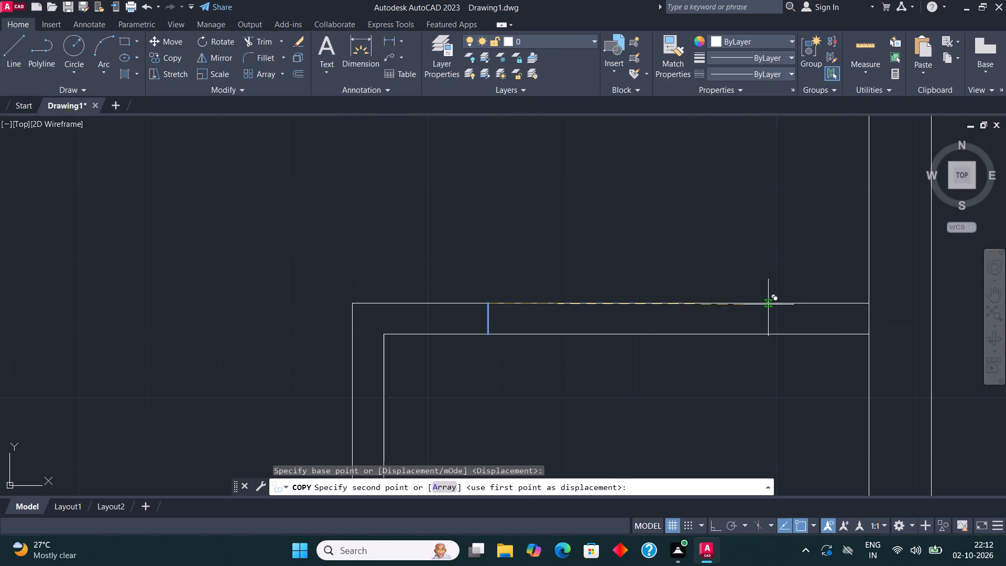
{"action": "left_click", "coordinate": [768, 305]}
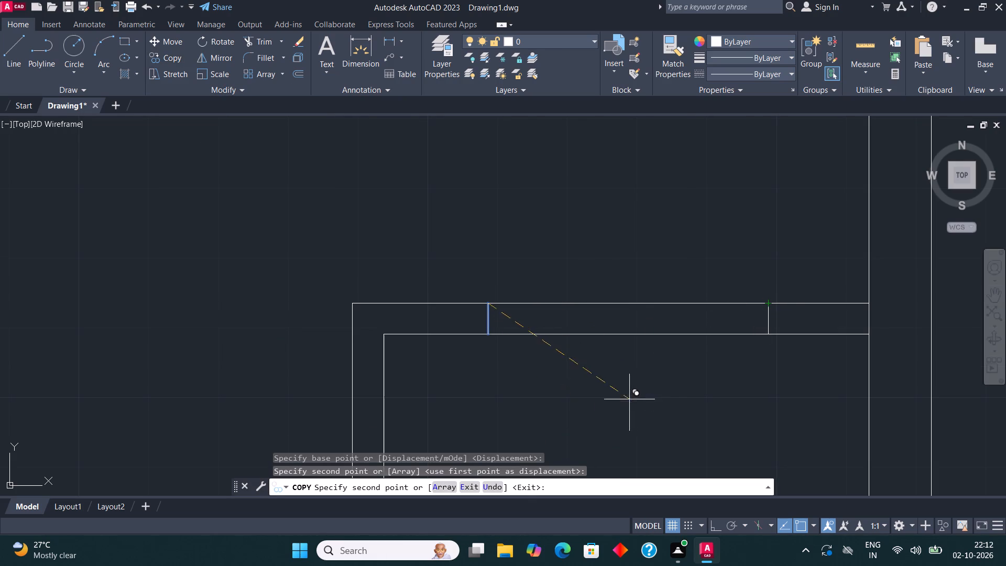
{"action": "key", "text": "Escape"}
Trim both partition lines between the two jamb lines to open the lower-right room's top wall.
{"action": "middle_click_drag", "start_coordinate": [711, 399], "coordinate": [610, 411]}
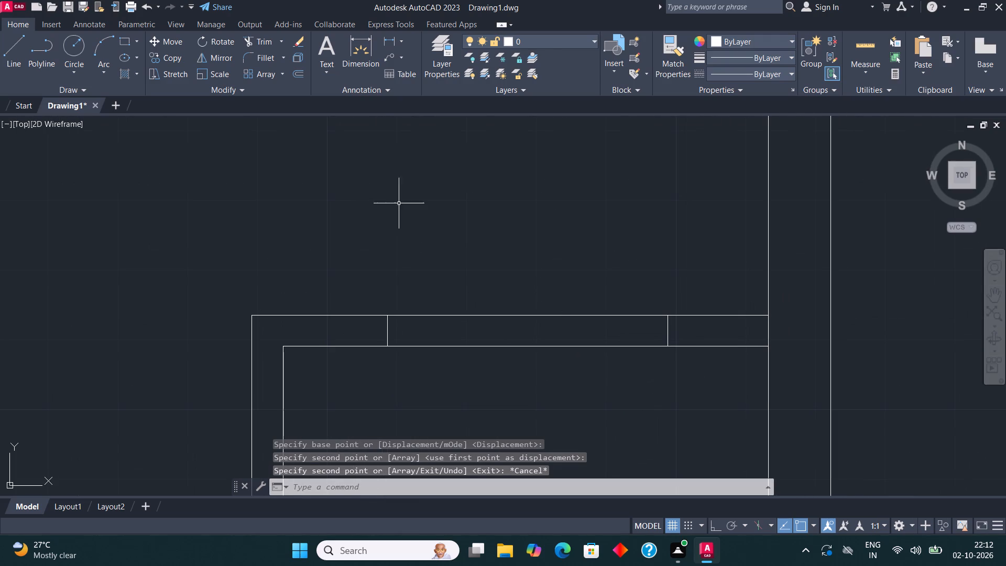
{"action": "left_click", "coordinate": [271, 41]}
{"action": "left_click", "coordinate": [474, 305]}
{"action": "left_click", "coordinate": [478, 388]}
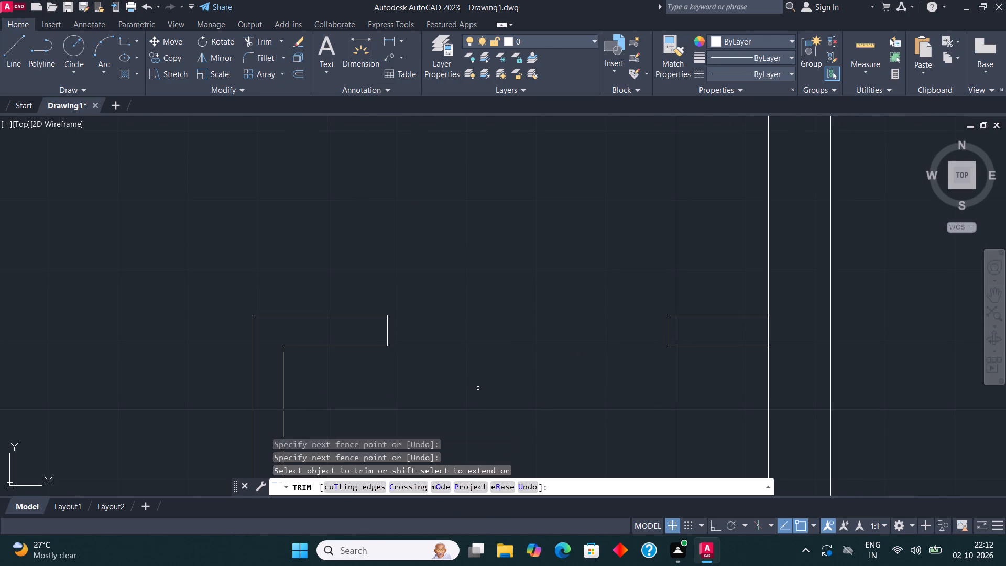
{"action": "key", "text": "Escape"}
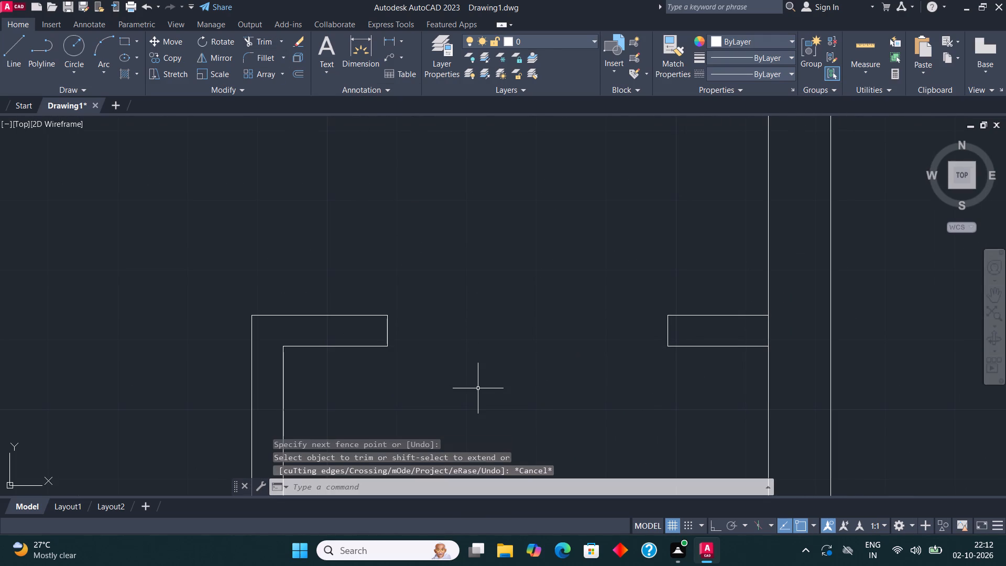
Load the ACAD_ISO02W100 ISO dash linetype and make it the current linetype.
{"action": "type", "text": "LI"}
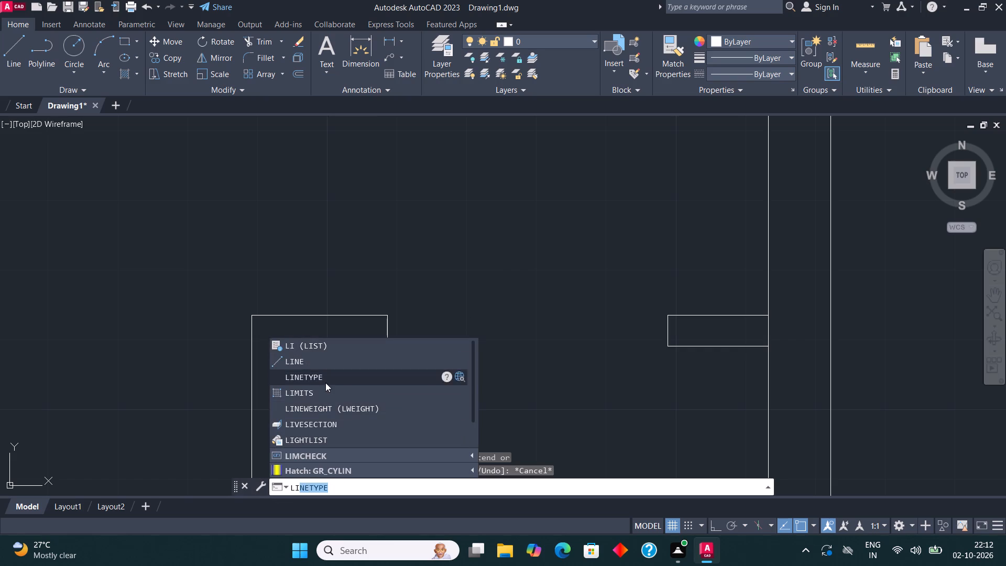
{"action": "left_click", "coordinate": [328, 378]}
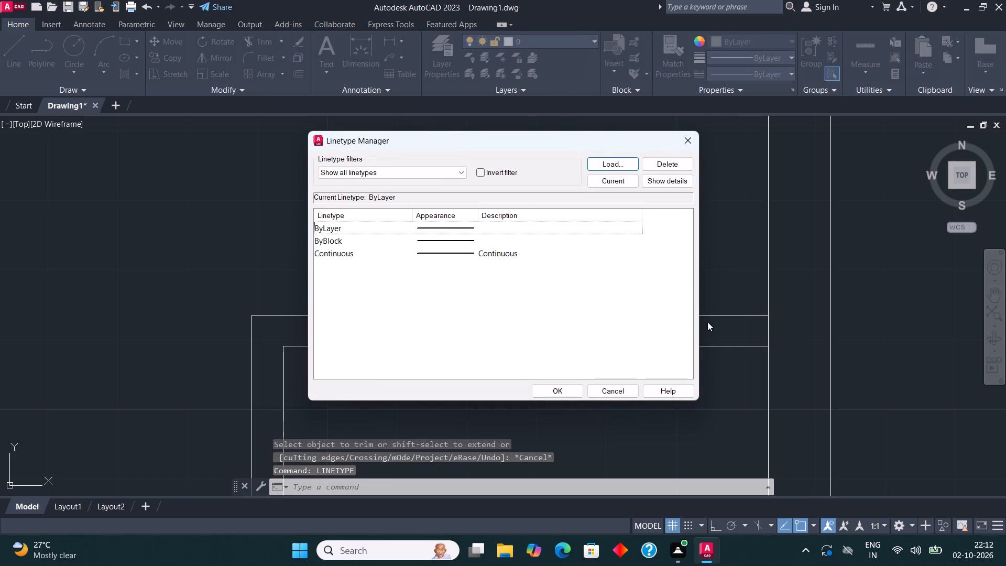
{"action": "left_click", "coordinate": [616, 169]}
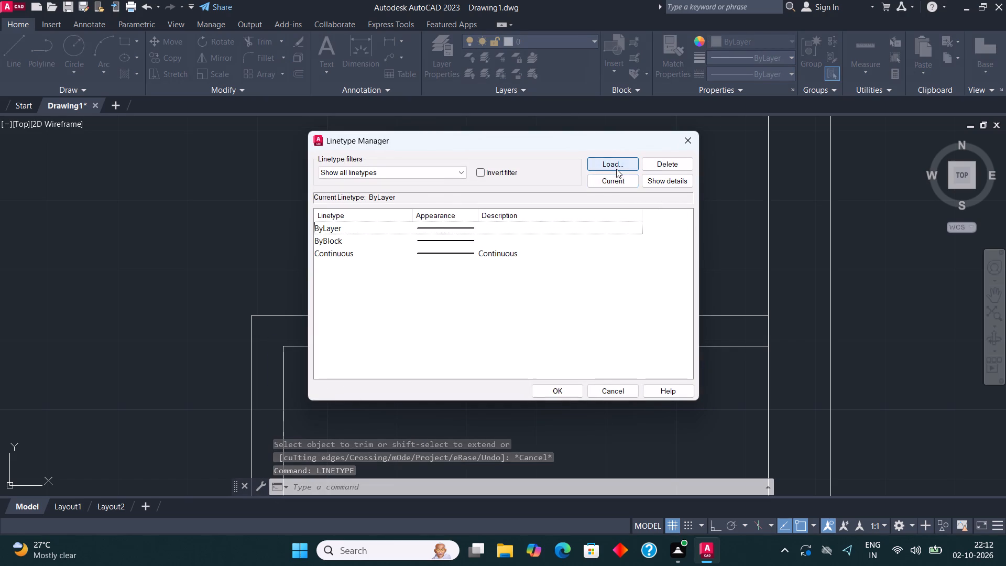
{"action": "left_click", "coordinate": [539, 251]}
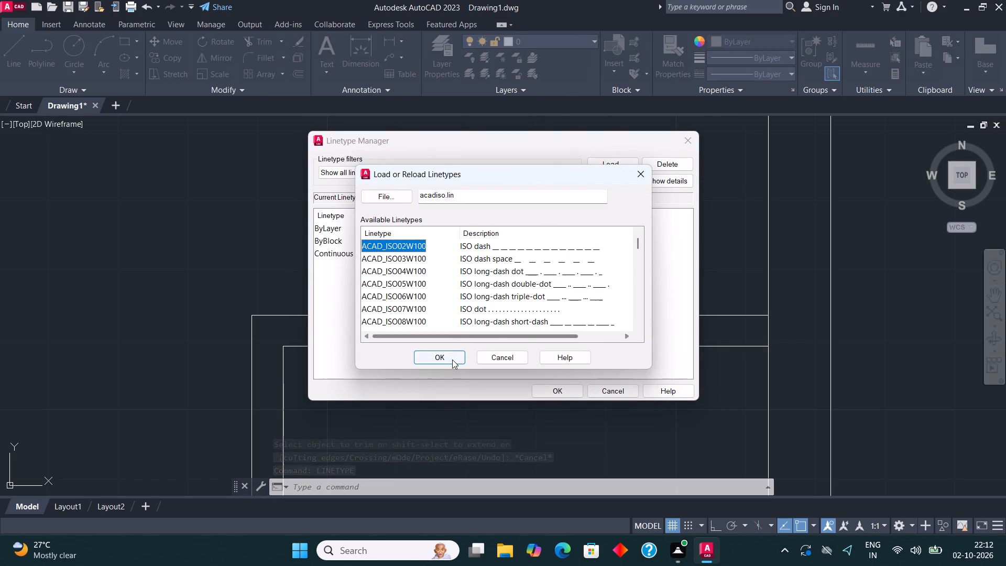
{"action": "left_click", "coordinate": [452, 360]}
{"action": "left_click", "coordinate": [478, 256]}
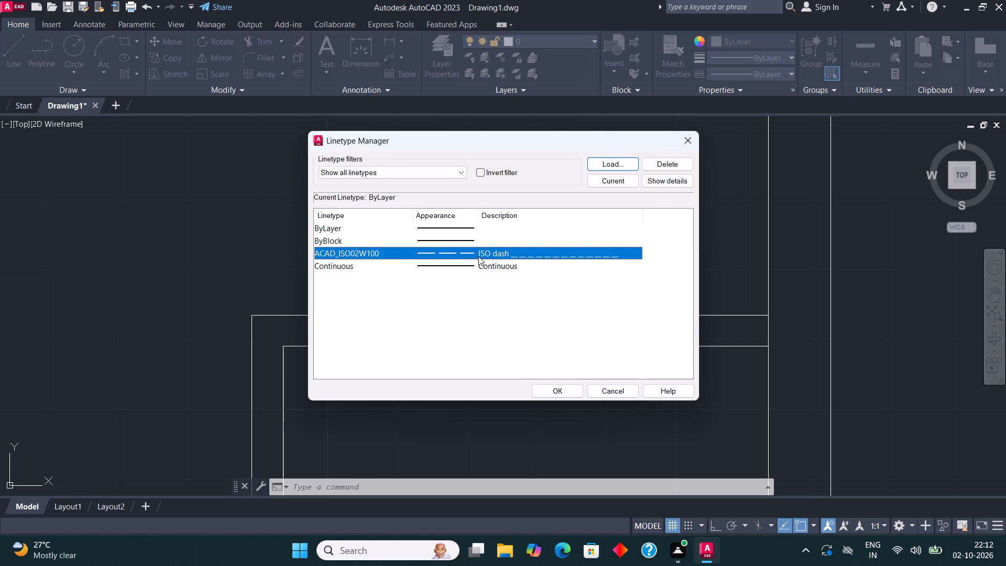
{"action": "left_click", "coordinate": [617, 177]}
{"action": "left_click", "coordinate": [554, 395]}
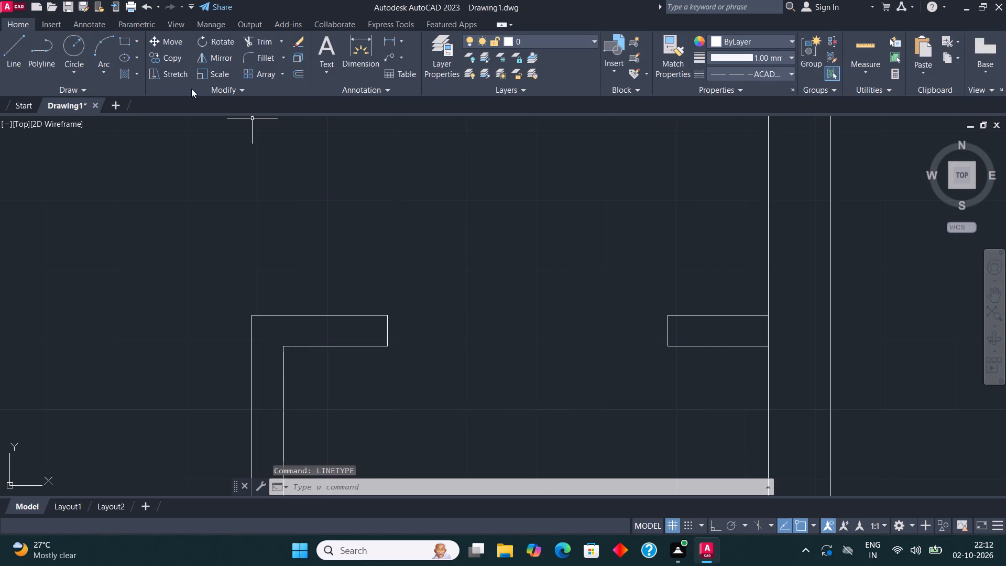
Draw two crossing dashed diagonal lines between opposite jamb corners of the lower-right room's top opening.
{"action": "left_click", "coordinate": [22, 61]}
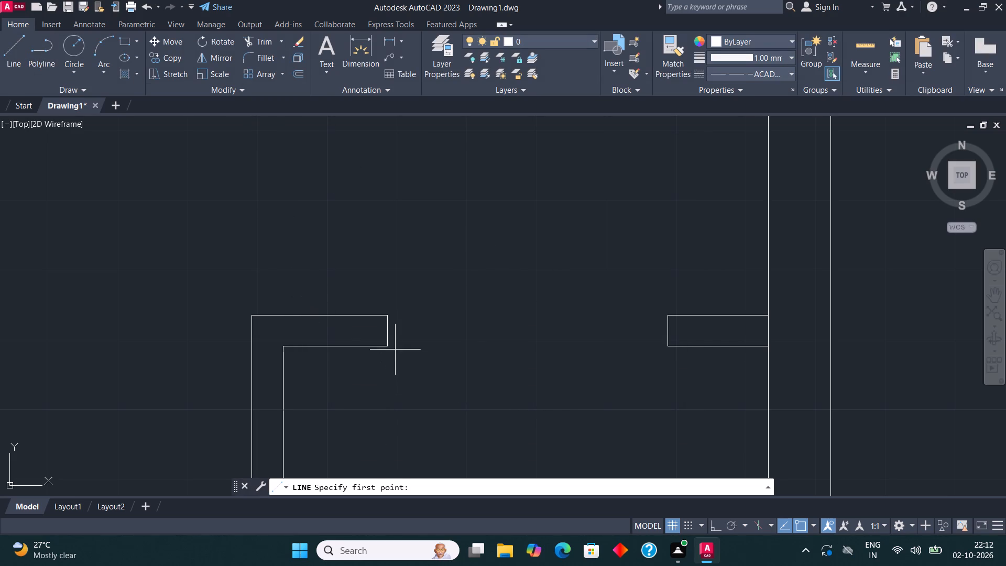
{"action": "left_click", "coordinate": [387, 345]}
{"action": "left_click", "coordinate": [665, 314]}
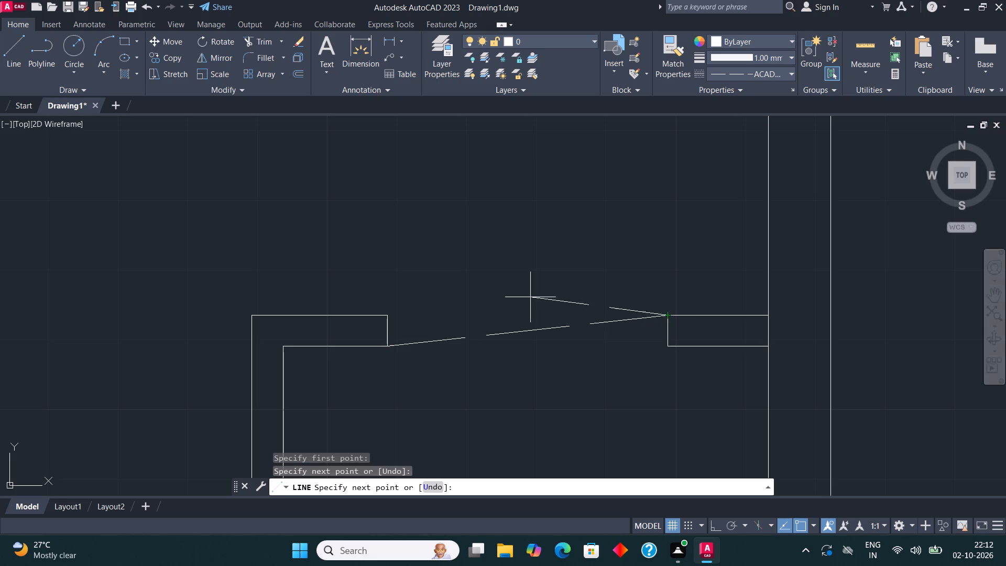
{"action": "left_click", "coordinate": [14, 46]}
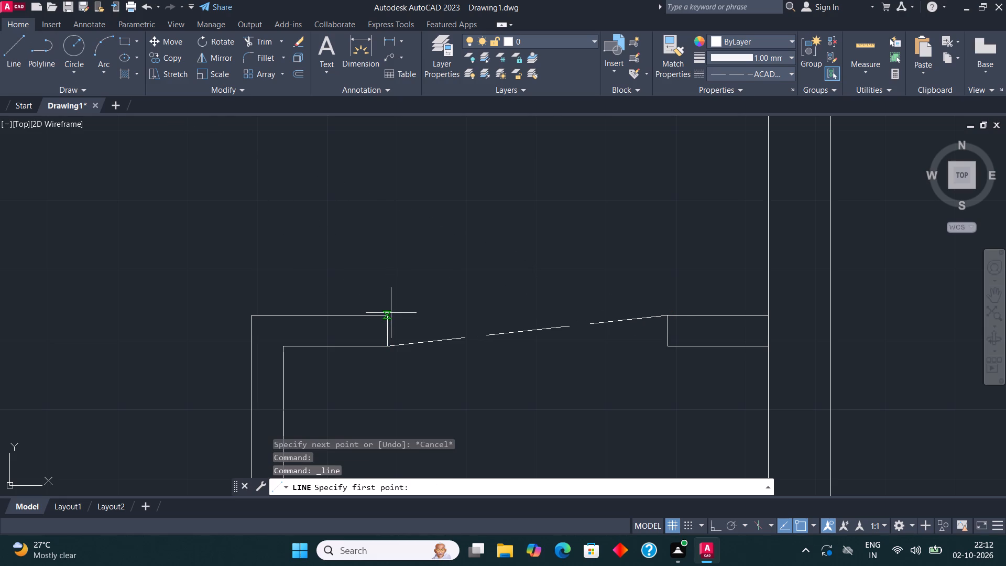
{"action": "left_click", "coordinate": [391, 313]}
{"action": "left_click", "coordinate": [666, 344]}
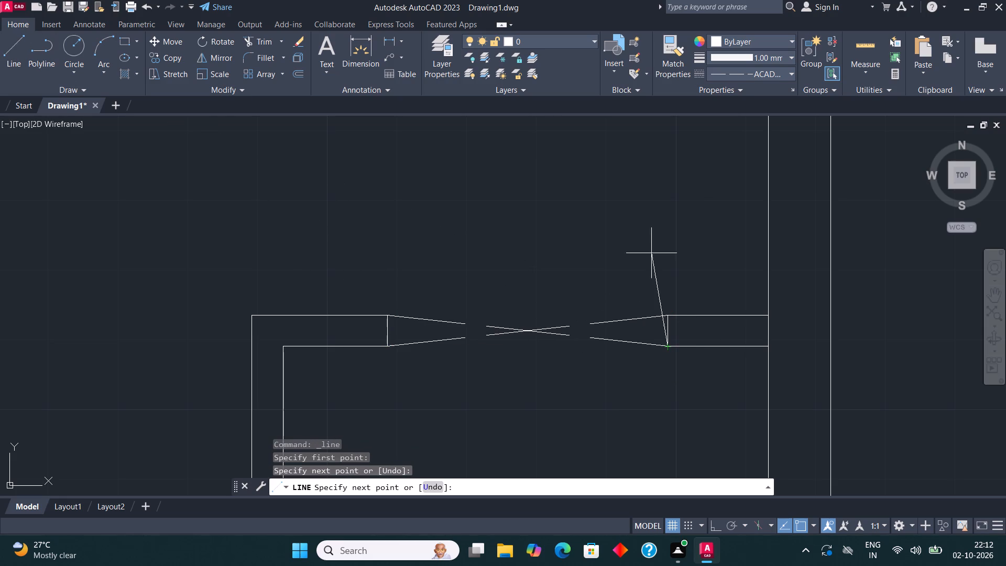
{"action": "key", "text": "Escape"}
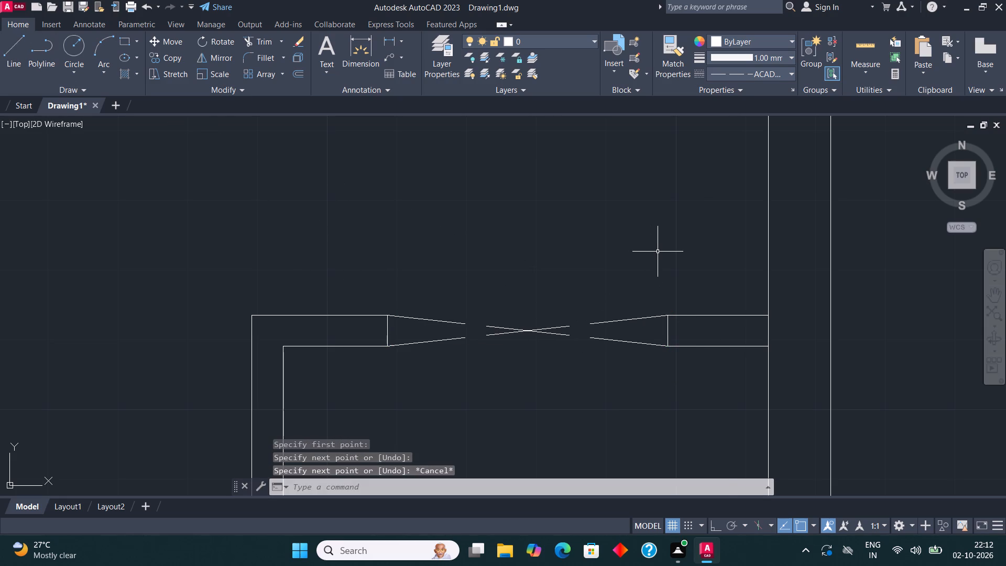
Make ByLayer the current linetype.
{"action": "scroll", "coordinate": [663, 258], "scroll_direction": "down", "scroll_amount": 3}
{"action": "middle_click_drag", "start_coordinate": [692, 273], "coordinate": [751, 279]}
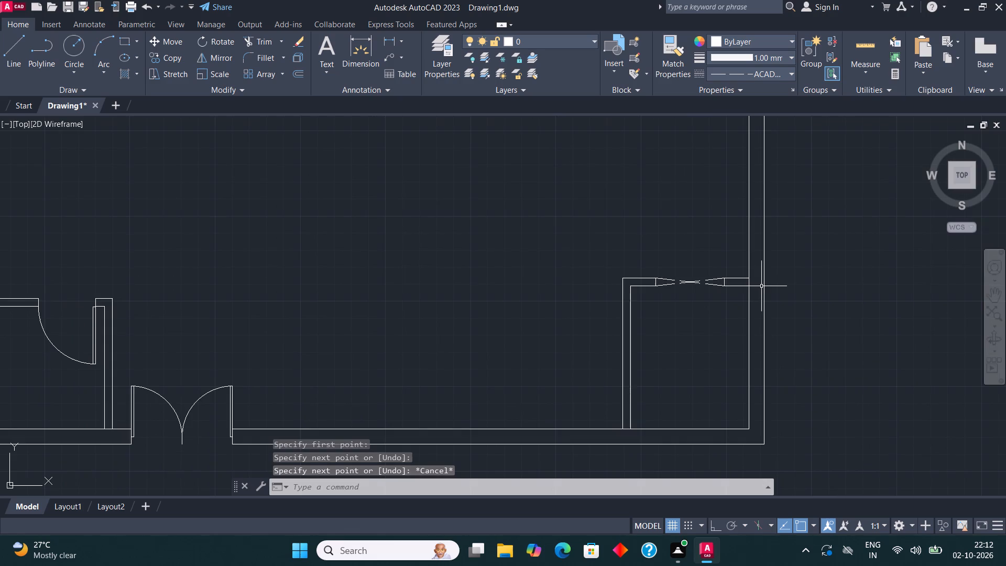
{"action": "scroll", "coordinate": [761, 286], "scroll_direction": "down", "scroll_amount": 2}
{"action": "middle_click_drag", "start_coordinate": [751, 281], "coordinate": [719, 342]}
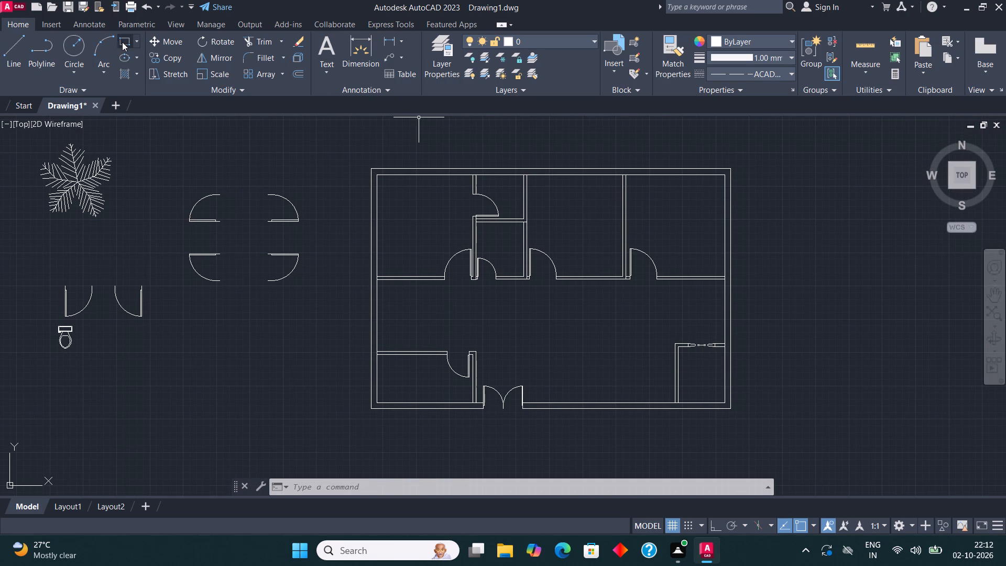
{"action": "type", "text": "LIN"}
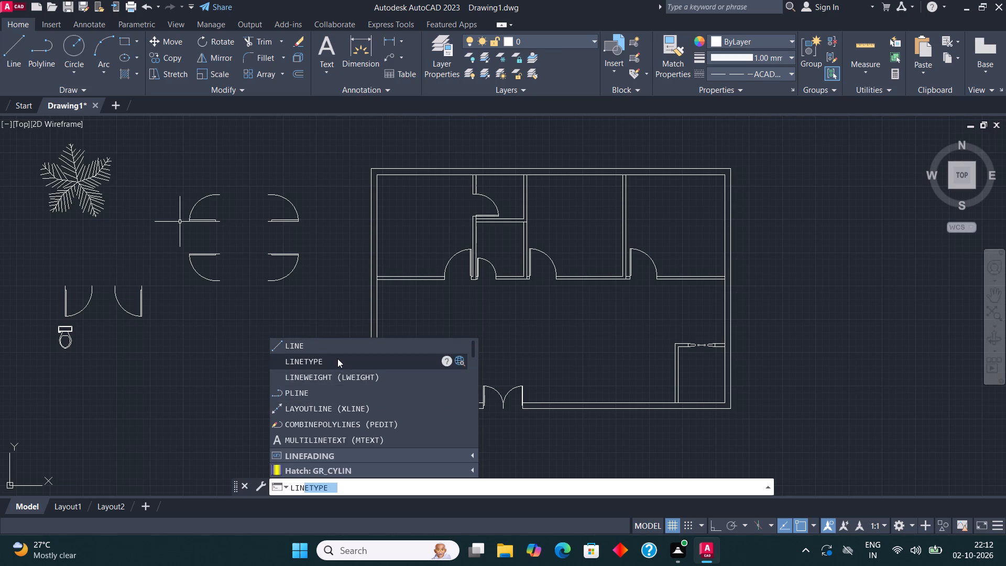
{"action": "left_click", "coordinate": [337, 358]}
{"action": "left_click", "coordinate": [499, 231]}
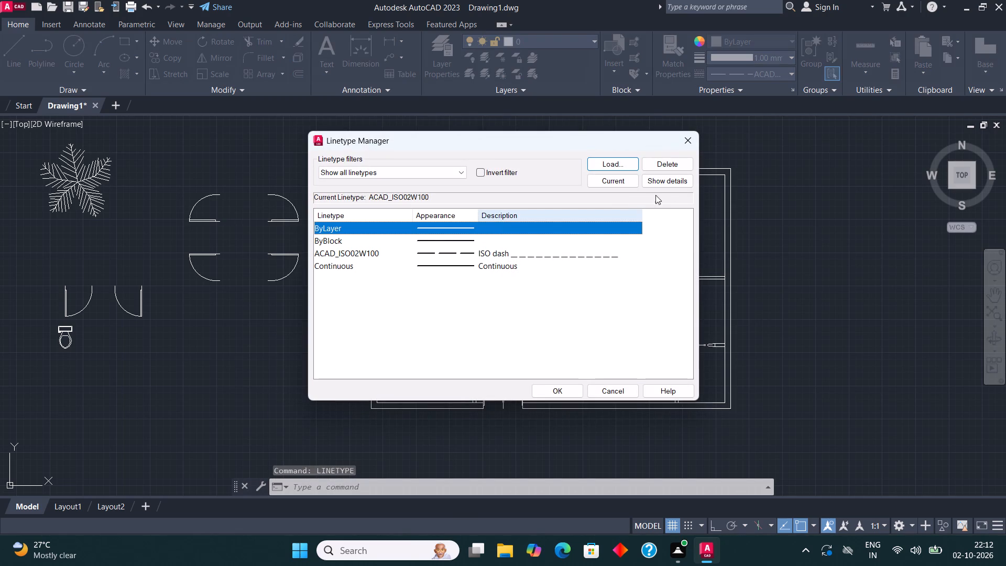
{"action": "left_click", "coordinate": [617, 179]}
{"action": "left_click", "coordinate": [554, 391]}
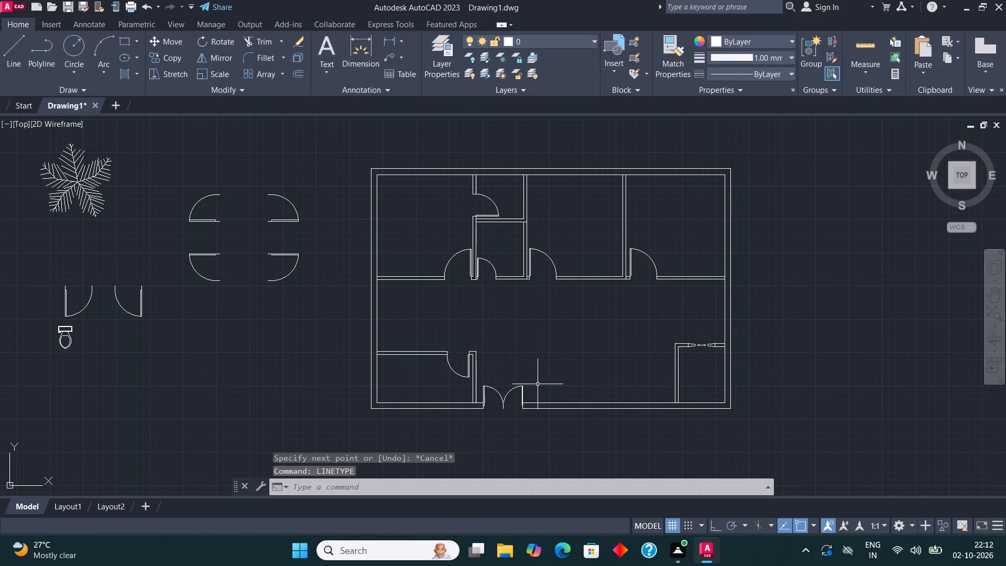
Draw a window rectangle spanning the thickness of the bottom outer wall, below the lower-left room.
{"action": "left_click", "coordinate": [121, 39]}
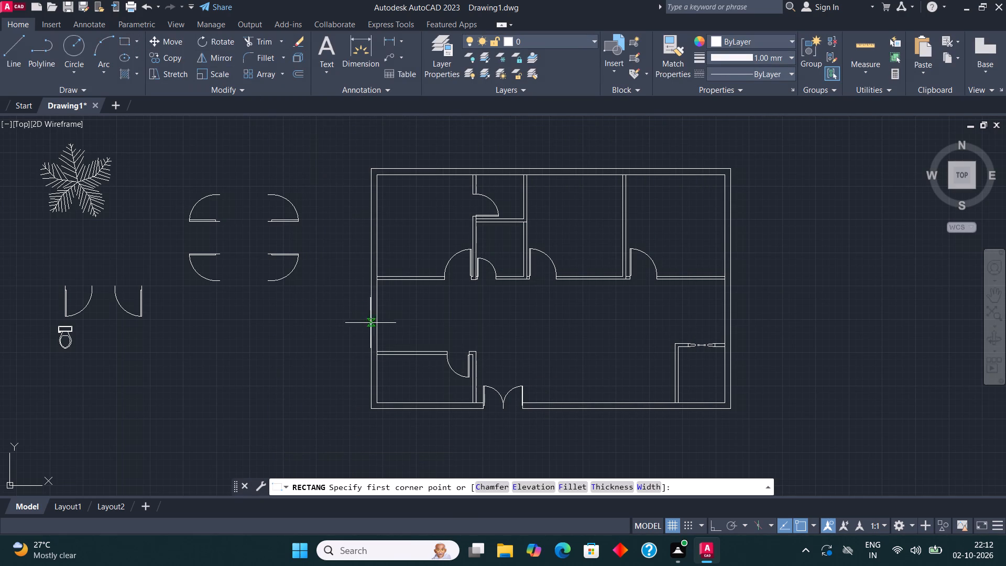
{"action": "scroll", "coordinate": [353, 384], "scroll_direction": "up", "scroll_amount": 2}
{"action": "scroll", "coordinate": [494, 452], "scroll_direction": "up", "scroll_amount": 3}
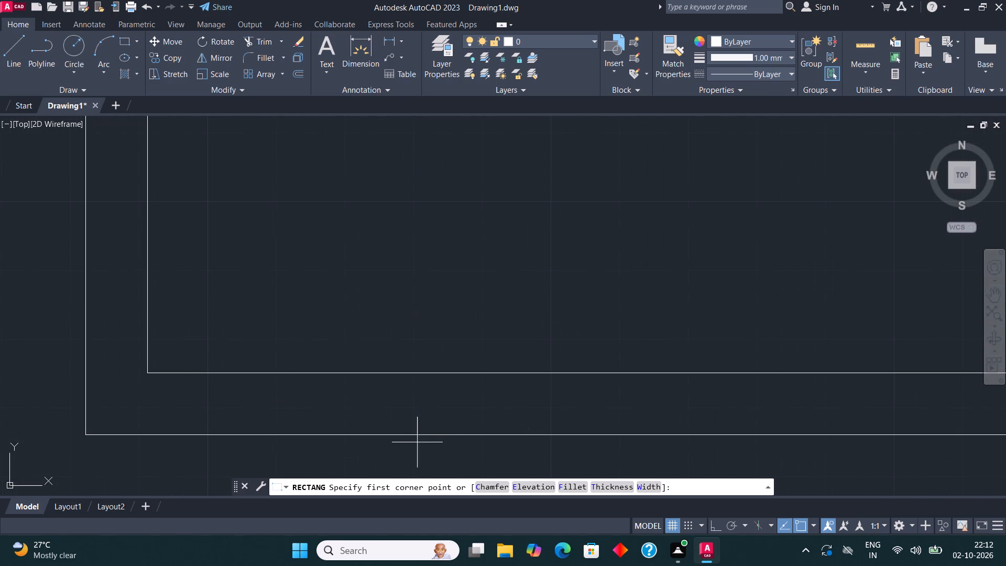
{"action": "left_click", "coordinate": [385, 437]}
{"action": "scroll", "coordinate": [391, 433], "scroll_direction": "down", "scroll_amount": 1}
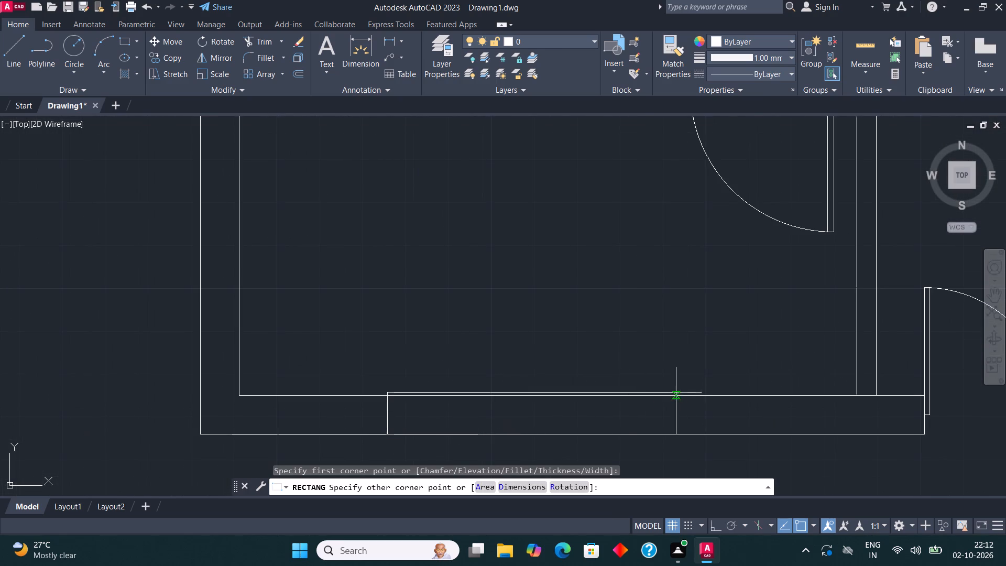
{"action": "left_click", "coordinate": [705, 397]}
Draw a horizontal centre line through the window rectangle and trim its overhang beyond the right edge.
{"action": "left_click", "coordinate": [20, 43]}
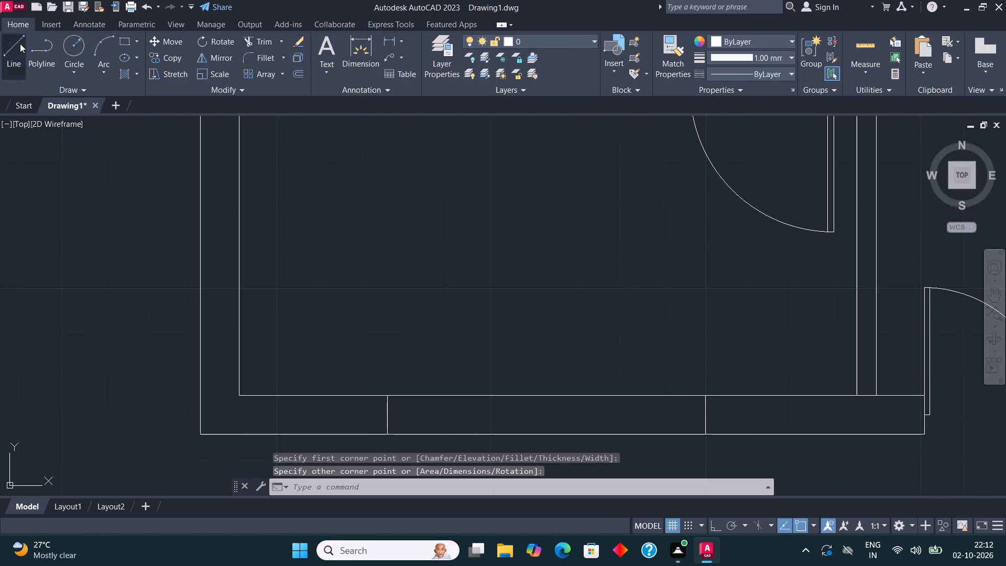
{"action": "left_click", "coordinate": [386, 415]}
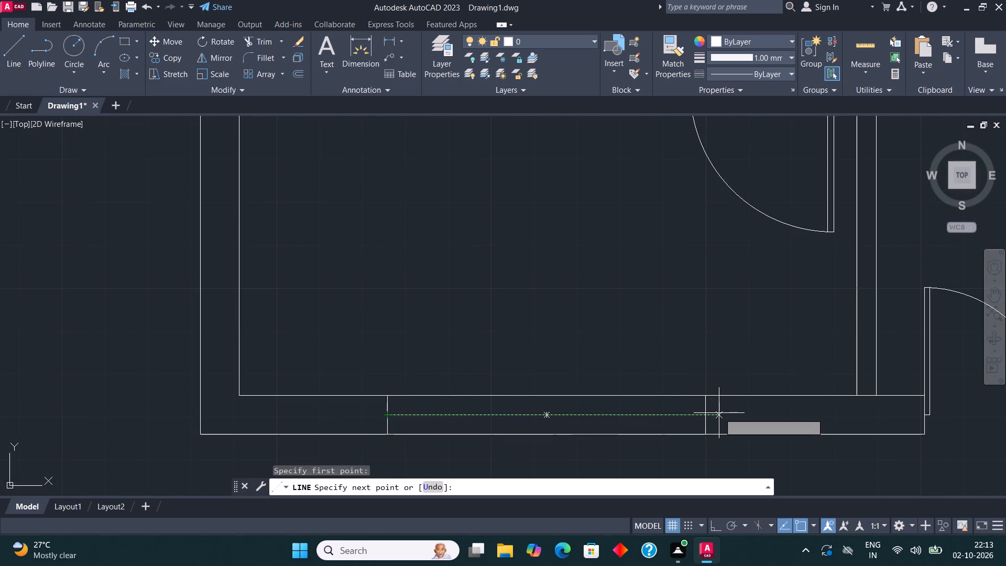
{"action": "left_click", "coordinate": [719, 415]}
{"action": "key", "text": "Escape"}
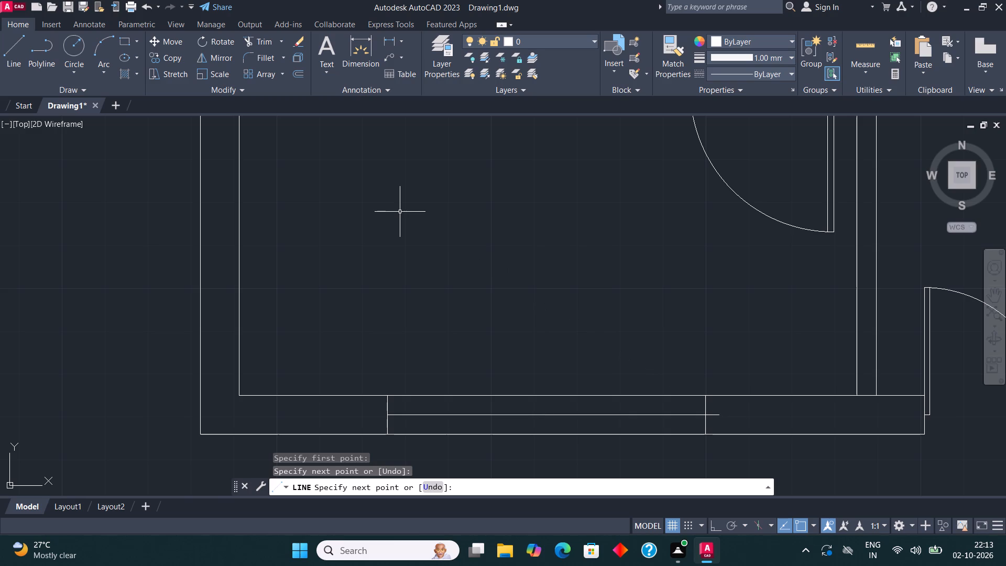
{"action": "left_click", "coordinate": [265, 49]}
{"action": "left_click", "coordinate": [271, 44]}
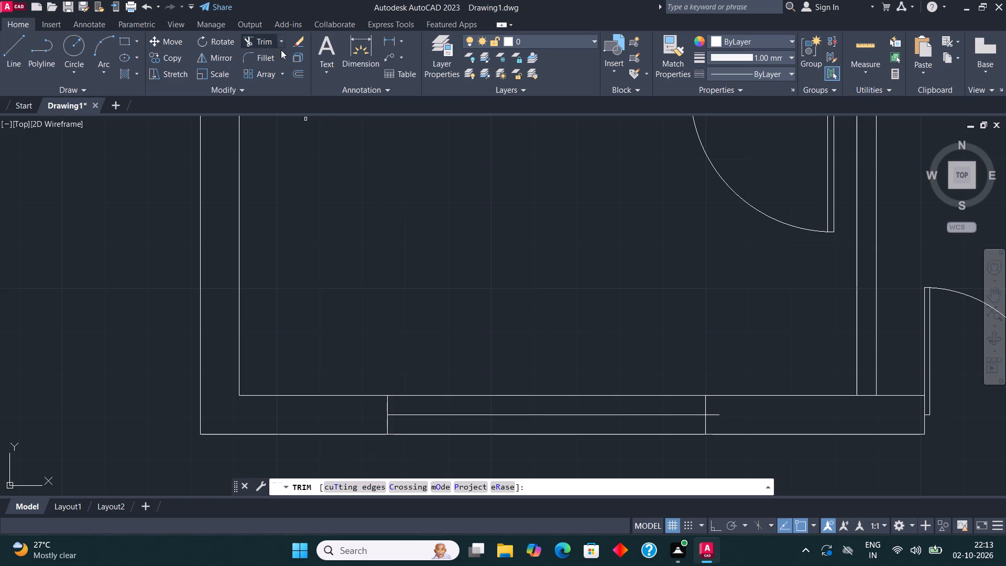
{"action": "left_click", "coordinate": [715, 411]}
{"action": "left_click", "coordinate": [713, 420]}
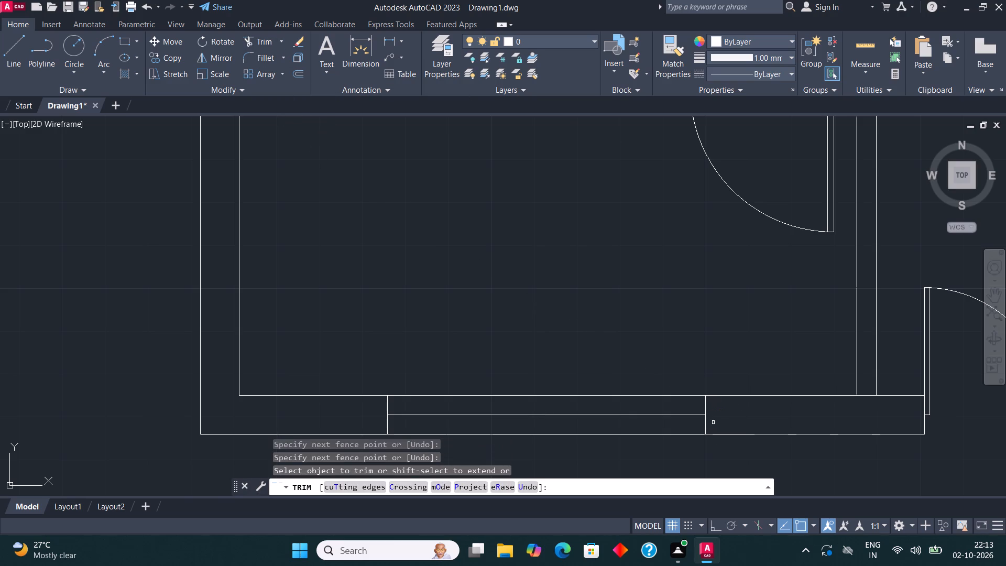
{"action": "key", "text": "Escape"}
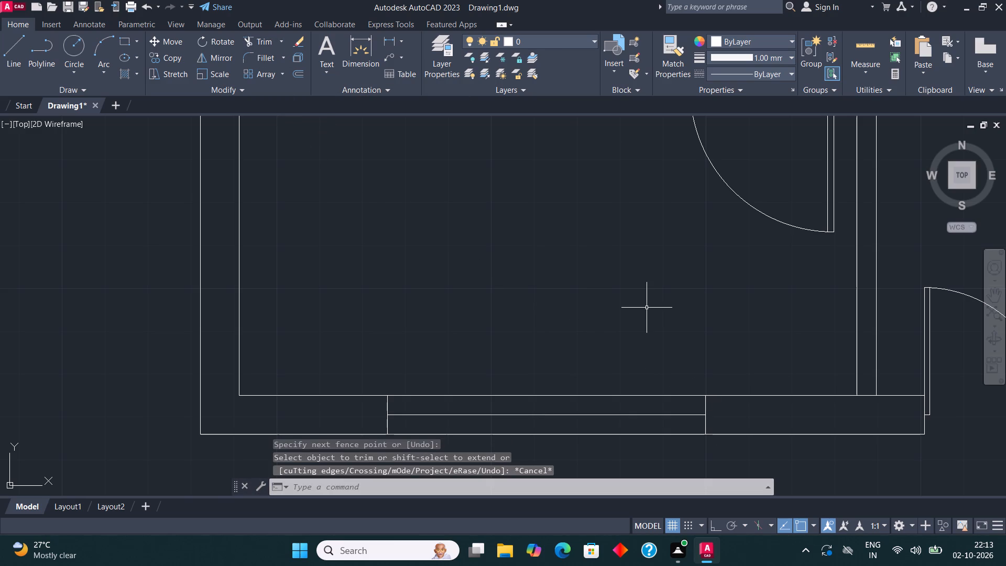
Copy the window along the bottom outer wall to a spot right of the double entrance door.
{"action": "scroll", "coordinate": [449, 320], "scroll_direction": "down", "scroll_amount": 3}
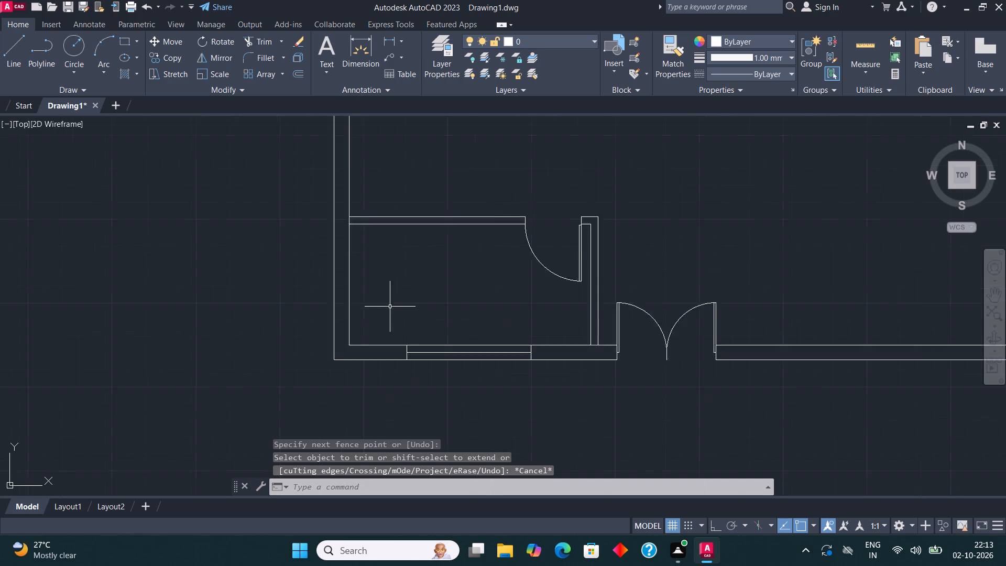
{"action": "middle_click_drag", "start_coordinate": [420, 334], "coordinate": [408, 334]}
{"action": "scroll", "coordinate": [389, 352], "scroll_direction": "up", "scroll_amount": 1}
{"action": "left_click", "coordinate": [341, 352]}
{"action": "left_click", "coordinate": [529, 307]}
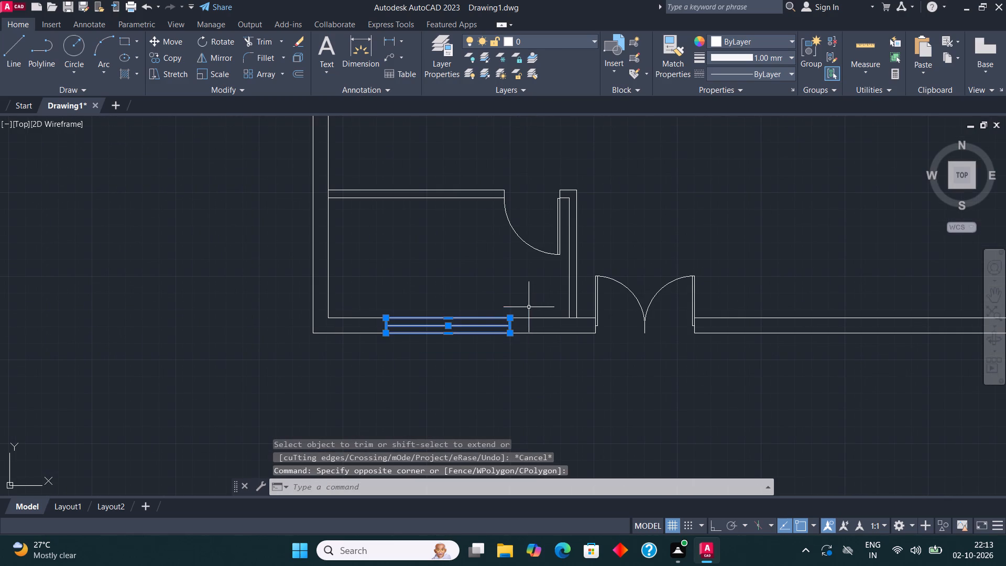
{"action": "left_click", "coordinate": [166, 57]}
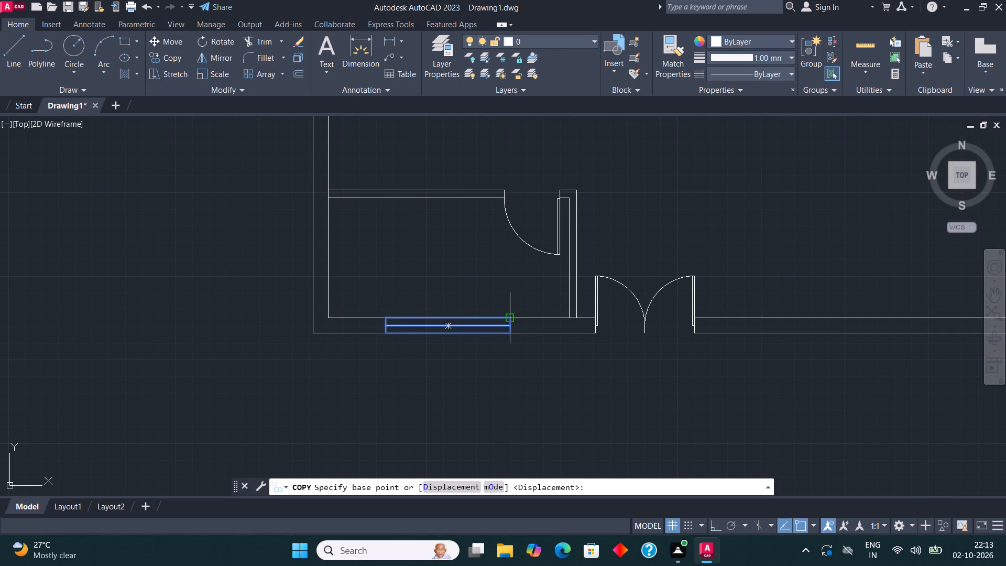
{"action": "left_click", "coordinate": [512, 319]}
{"action": "scroll", "coordinate": [502, 322], "scroll_direction": "down", "scroll_amount": 1}
{"action": "scroll", "coordinate": [754, 319], "scroll_direction": "up", "scroll_amount": 2}
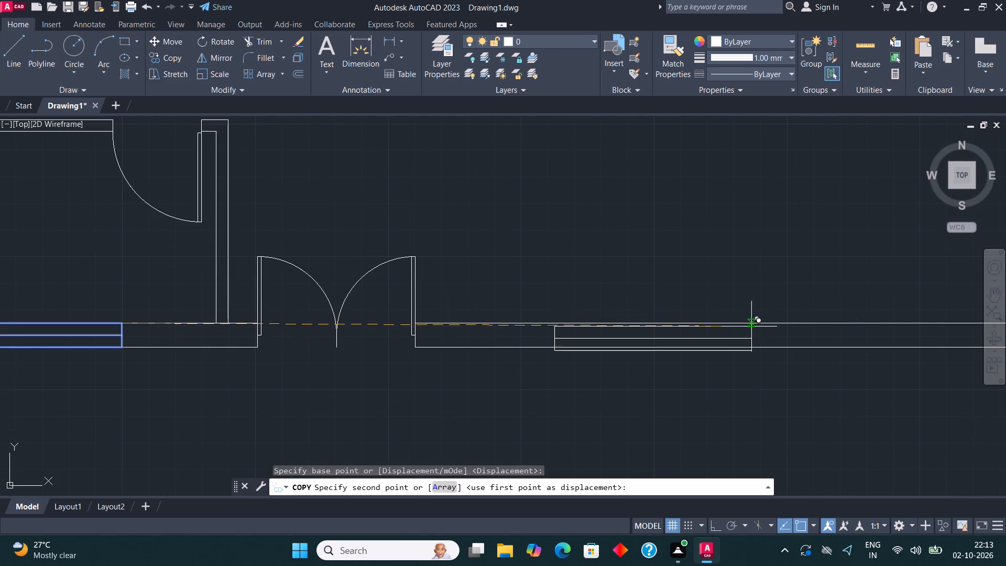
{"action": "left_click", "coordinate": [747, 322]}
Place three more window copies in the top outer wall, above the top-left, middle and top-right rooms.
{"action": "scroll", "coordinate": [537, 313], "scroll_direction": "down", "scroll_amount": 2}
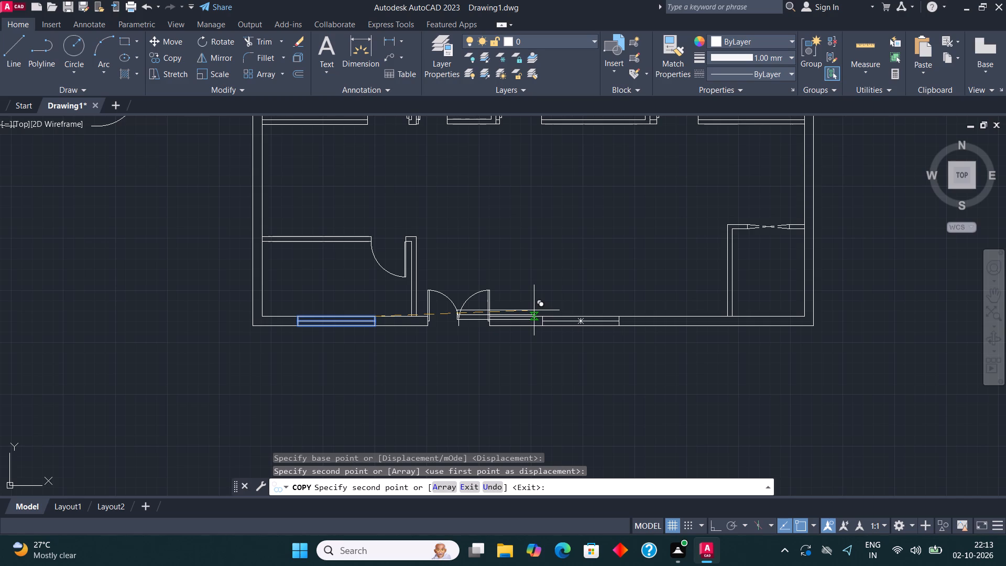
{"action": "scroll", "coordinate": [534, 310], "scroll_direction": "down", "scroll_amount": 1}
{"action": "scroll", "coordinate": [574, 360], "scroll_direction": "down", "scroll_amount": 2}
{"action": "scroll", "coordinate": [496, 238], "scroll_direction": "up", "scroll_amount": 3}
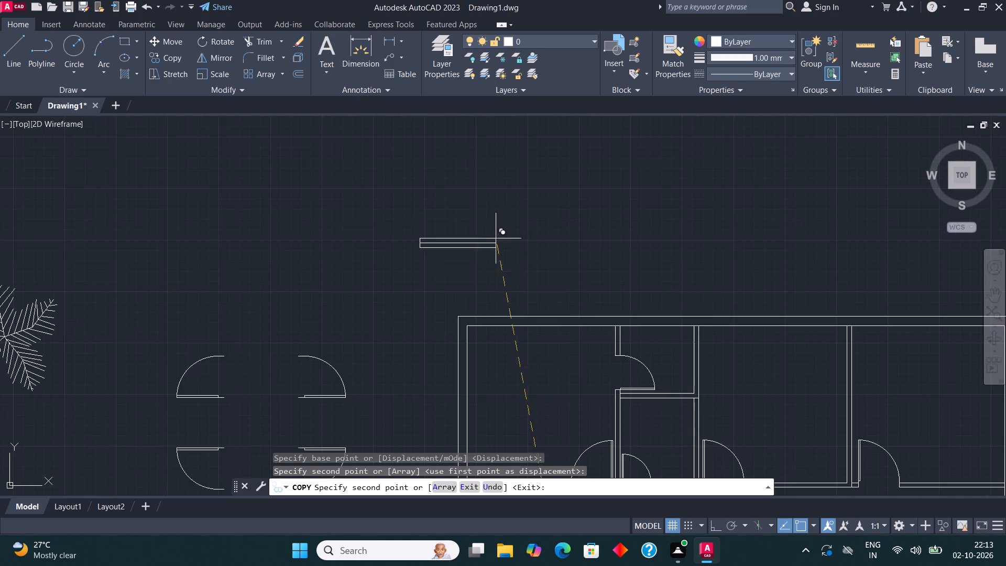
{"action": "scroll", "coordinate": [556, 324], "scroll_direction": "up", "scroll_amount": 3}
{"action": "left_click", "coordinate": [603, 298]}
{"action": "scroll", "coordinate": [505, 288], "scroll_direction": "down", "scroll_amount": 3}
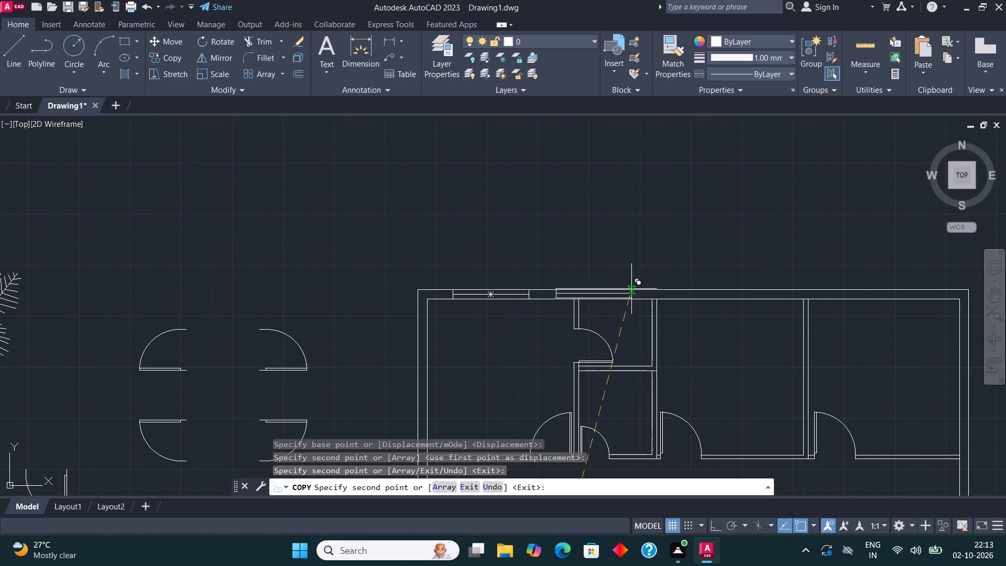
{"action": "scroll", "coordinate": [750, 293], "scroll_direction": "up", "scroll_amount": 2}
{"action": "left_click", "coordinate": [787, 284]}
{"action": "scroll", "coordinate": [413, 326], "scroll_direction": "down", "scroll_amount": 3}
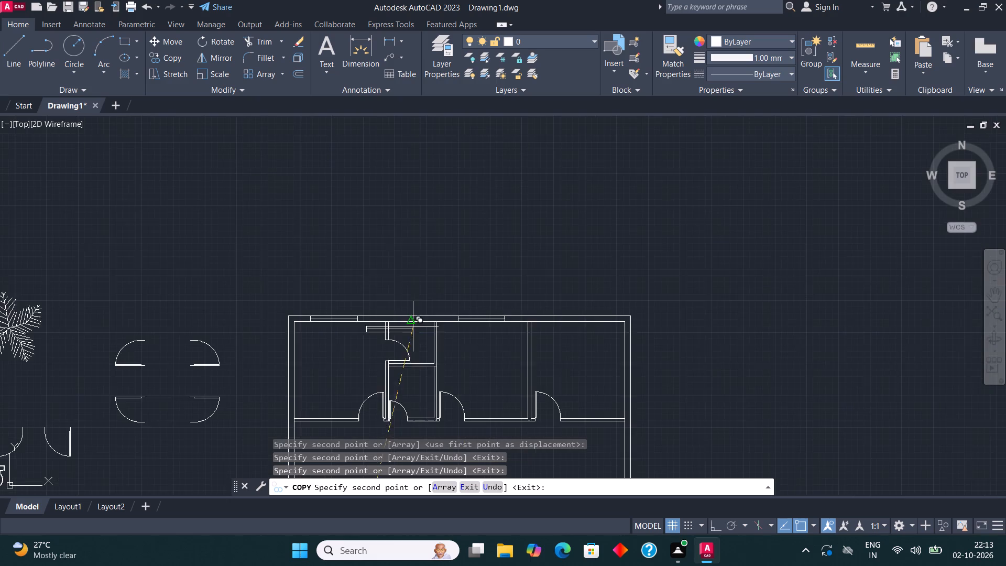
{"action": "scroll", "coordinate": [614, 328], "scroll_direction": "up", "scroll_amount": 3}
{"action": "left_click", "coordinate": [560, 285]}
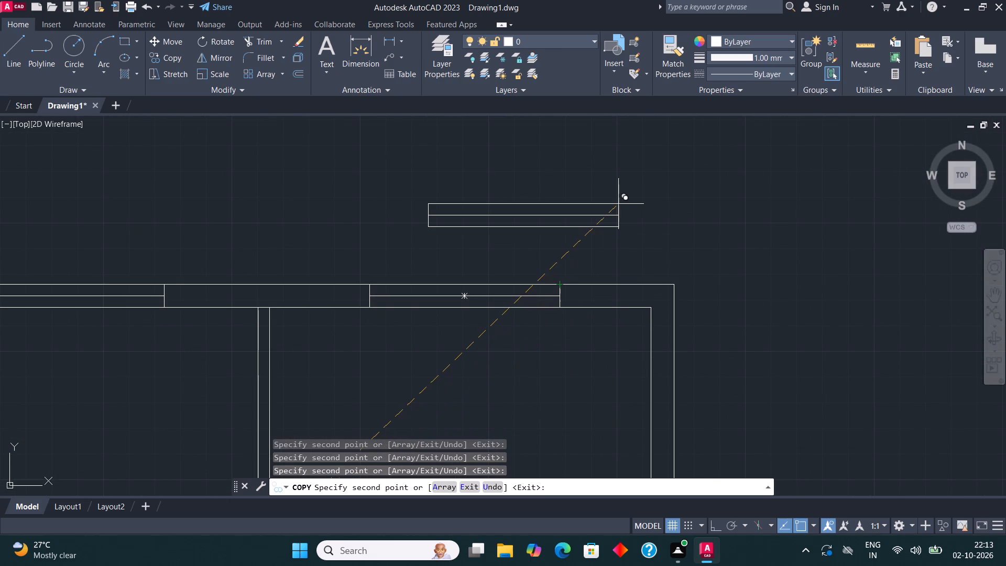
{"action": "key", "text": "Escape"}
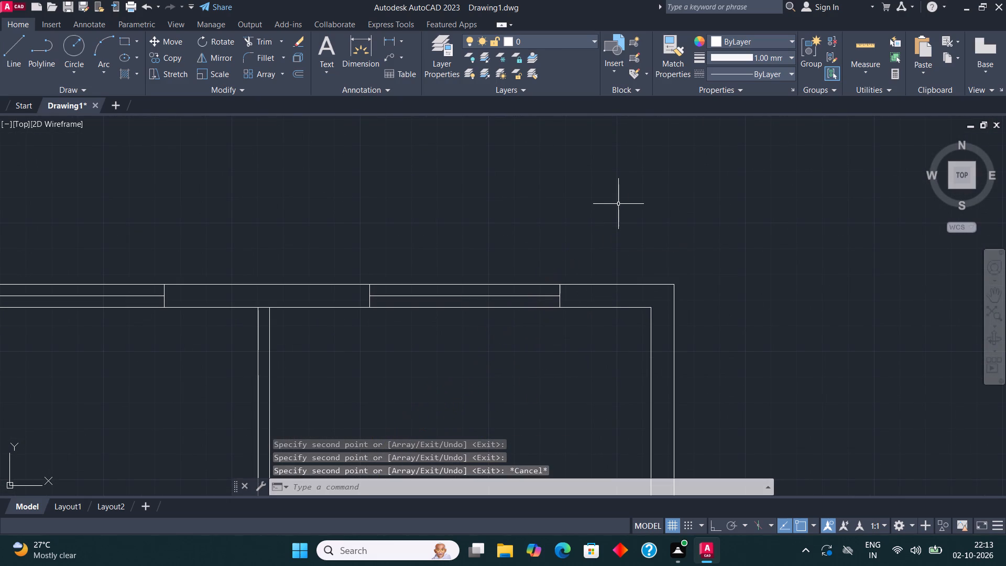
Copy the top-right room's window to the empty space outside the right outer wall.
{"action": "scroll", "coordinate": [625, 208], "scroll_direction": "down", "scroll_amount": 2}
{"action": "scroll", "coordinate": [520, 224], "scroll_direction": "up", "scroll_amount": 1}
{"action": "left_click", "coordinate": [509, 280]}
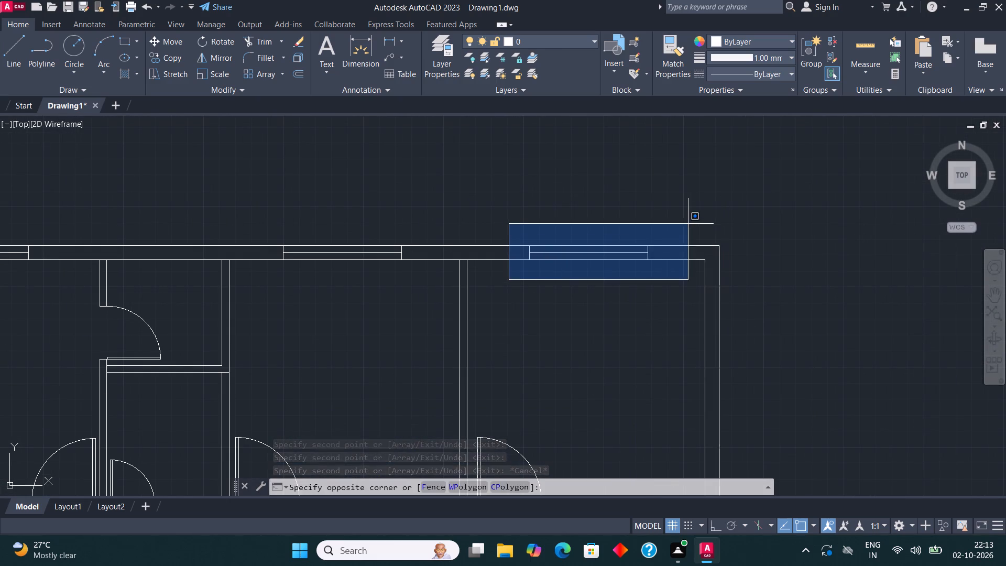
{"action": "left_click_drag", "start_coordinate": [648, 226], "coordinate": [653, 228]}
{"action": "left_click", "coordinate": [157, 59]}
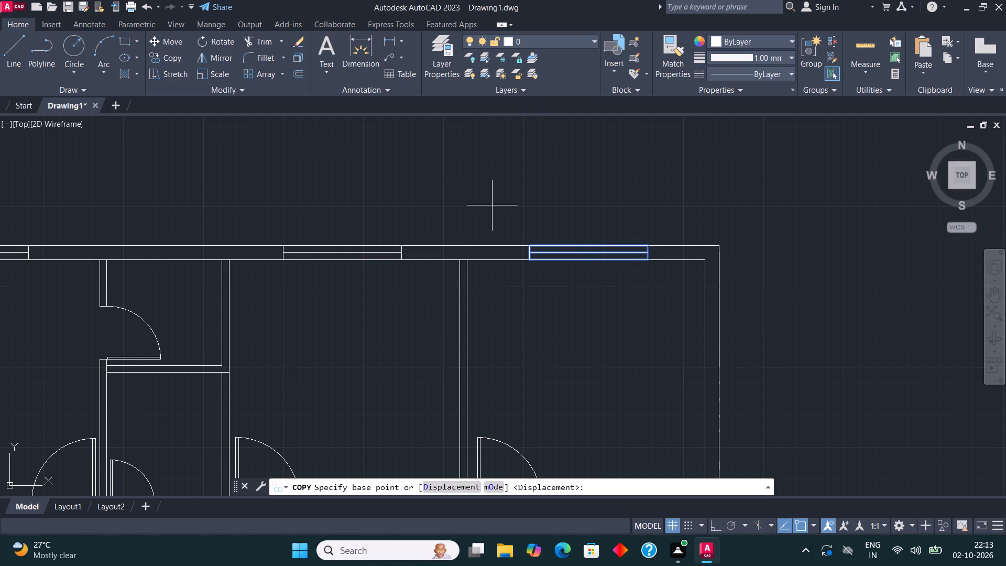
{"action": "left_click", "coordinate": [566, 257]}
{"action": "scroll", "coordinate": [371, 302], "scroll_direction": "down", "scroll_amount": 1}
{"action": "scroll", "coordinate": [674, 291], "scroll_direction": "up", "scroll_amount": 2}
{"action": "left_click", "coordinate": [766, 271]}
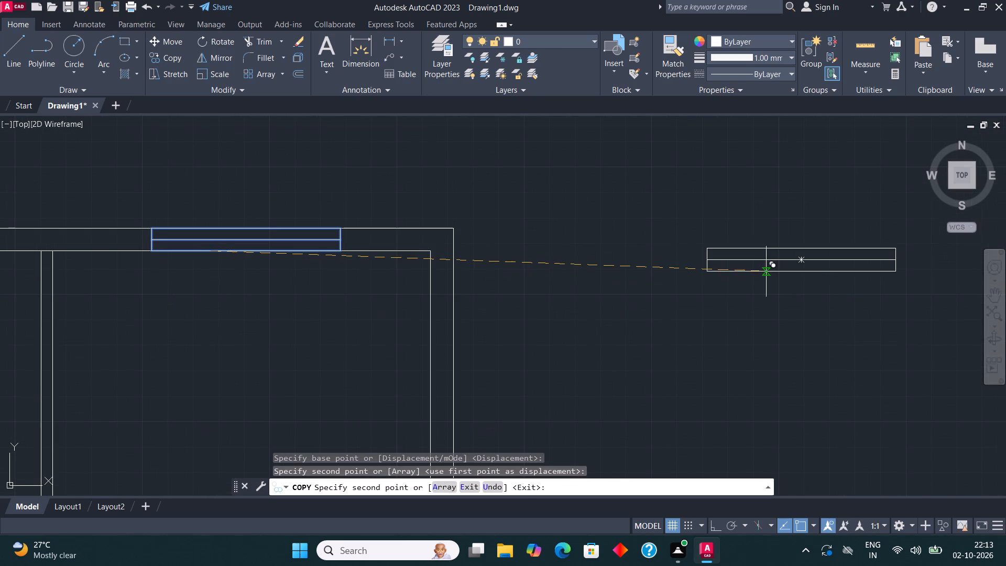
{"action": "key", "text": "Escape"}
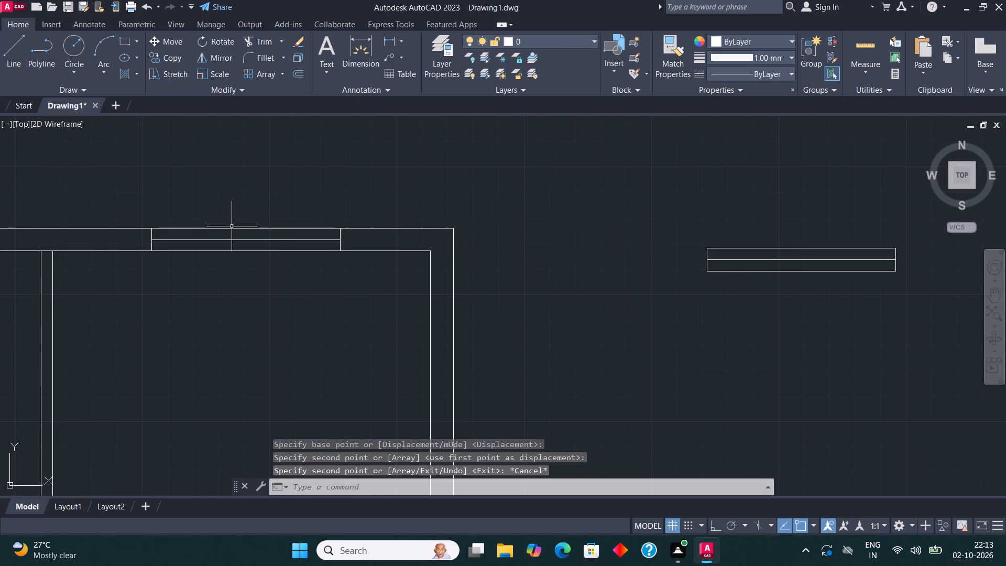
Rotate the spare window copy outside the right outer wall to a vertical orientation, using Ortho mode.
{"action": "scroll", "coordinate": [281, 270], "scroll_direction": "down", "scroll_amount": 2}
{"action": "left_click_drag", "start_coordinate": [403, 297], "coordinate": [400, 288]}
{"action": "left_click", "coordinate": [561, 205]}
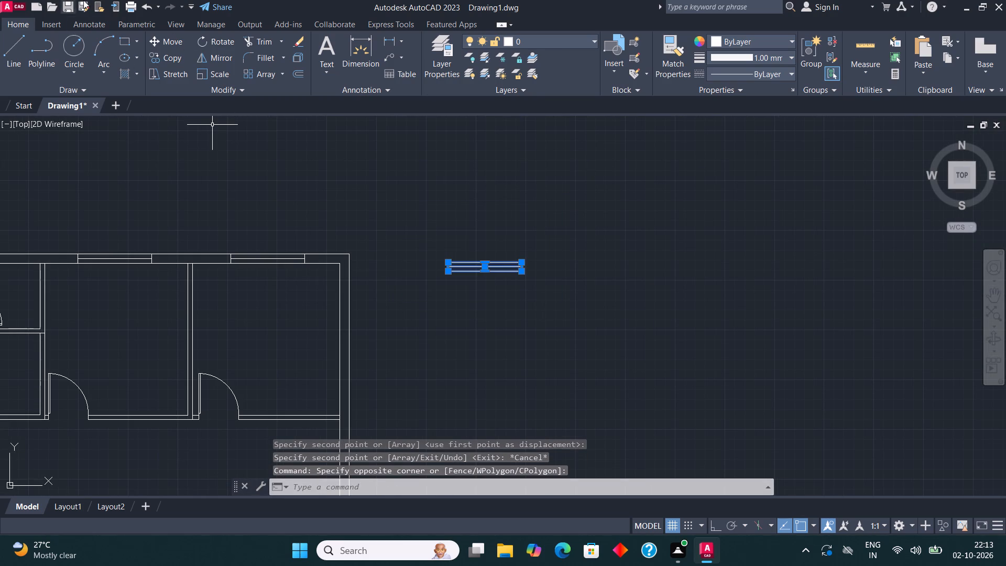
{"action": "left_click", "coordinate": [212, 43]}
{"action": "left_click", "coordinate": [474, 313]}
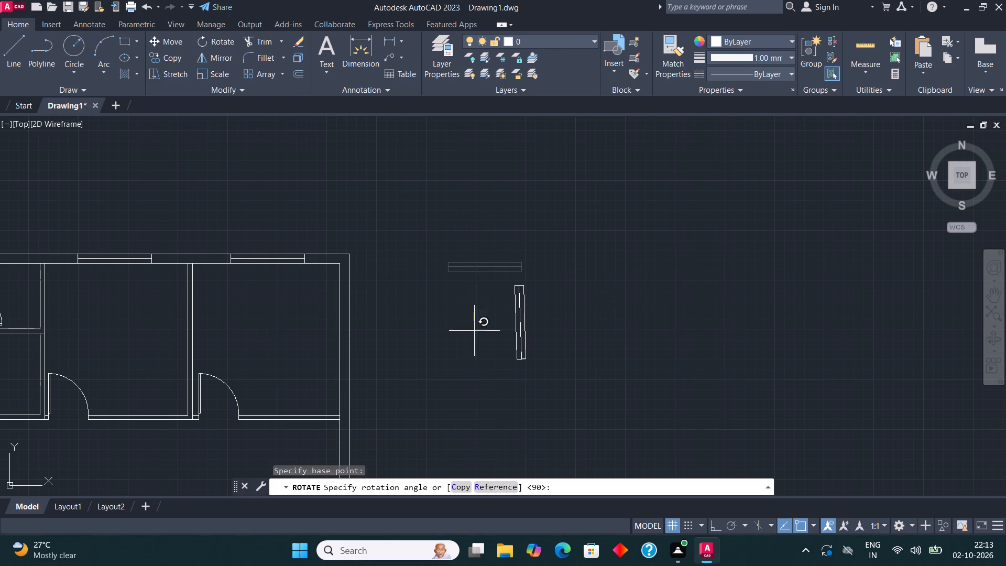
{"action": "key", "text": "F8"}
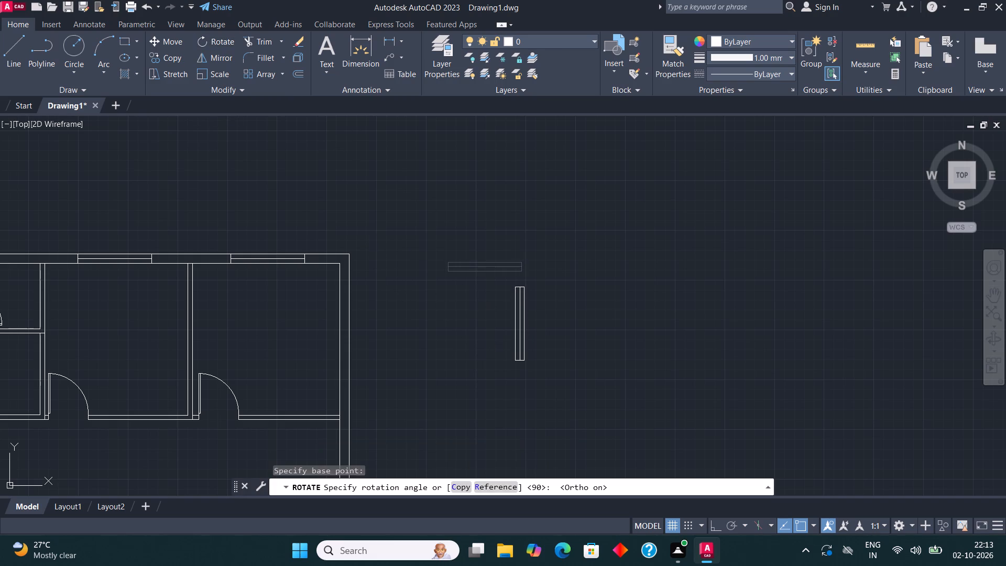
{"action": "left_click", "coordinate": [487, 366]}
Copy the vertical window into the right outer wall at the top-right room and at the hall just above the dashed opening.
{"action": "left_click_drag", "start_coordinate": [558, 394], "coordinate": [538, 354]}
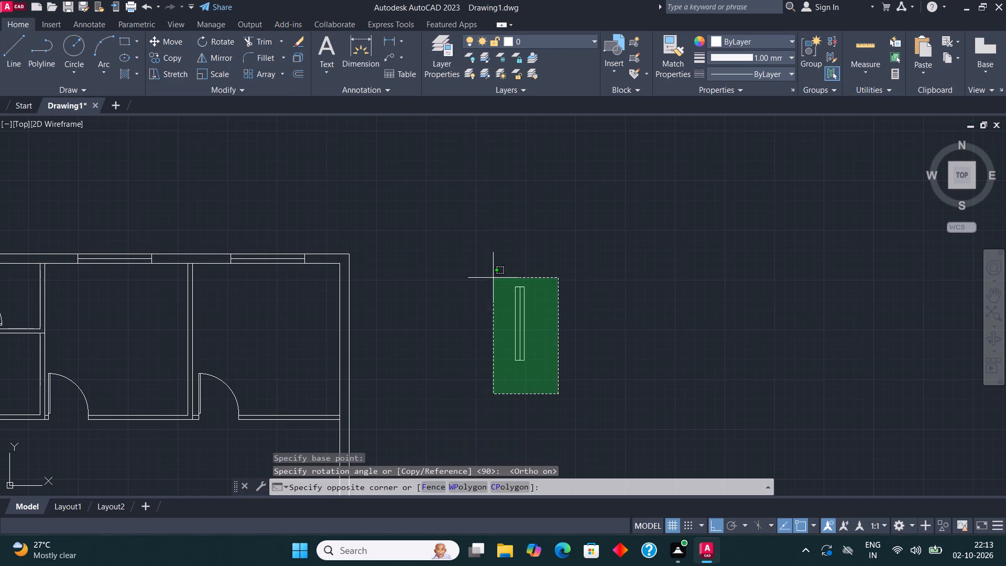
{"action": "left_click", "coordinate": [491, 276]}
{"action": "left_click", "coordinate": [169, 61]}
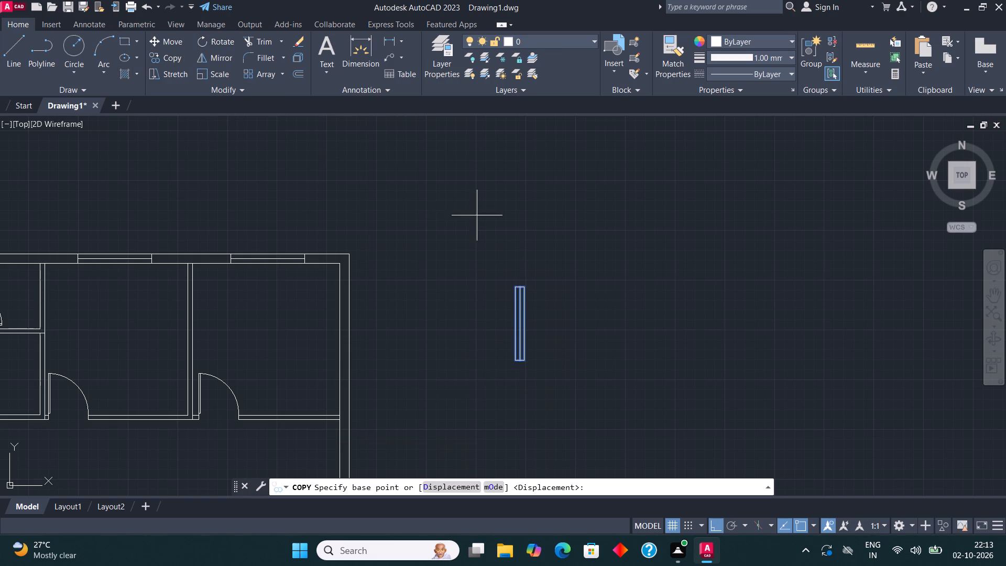
{"action": "left_click", "coordinate": [528, 285]}
{"action": "scroll", "coordinate": [602, 208], "scroll_direction": "down", "scroll_amount": 1}
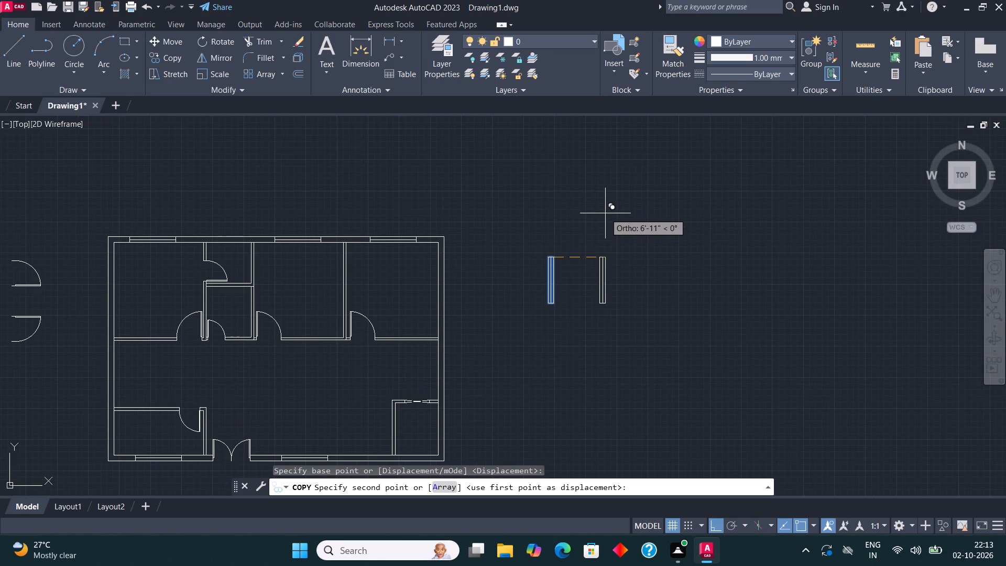
{"action": "key", "text": "F8"}
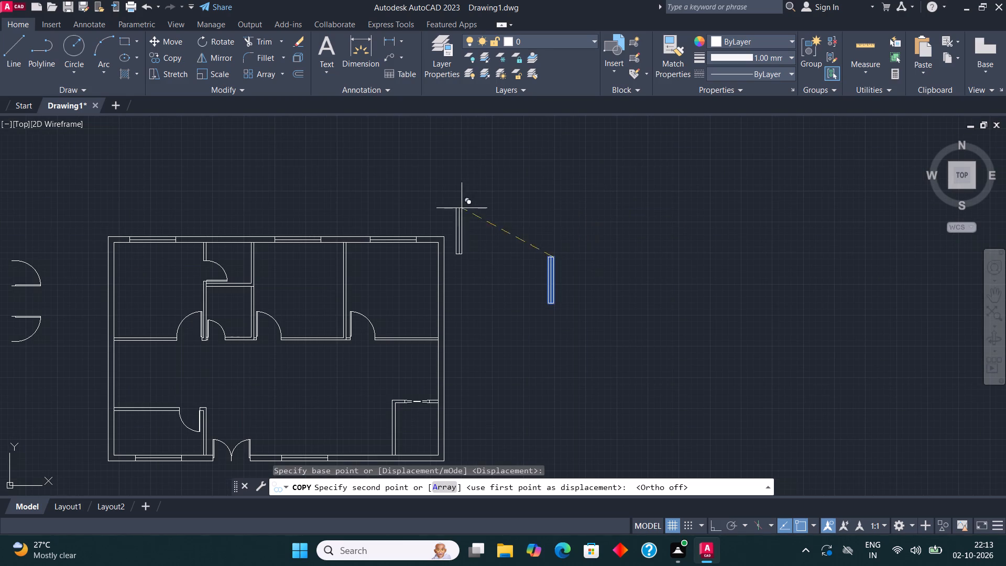
{"action": "scroll", "coordinate": [452, 260], "scroll_direction": "up", "scroll_amount": 2}
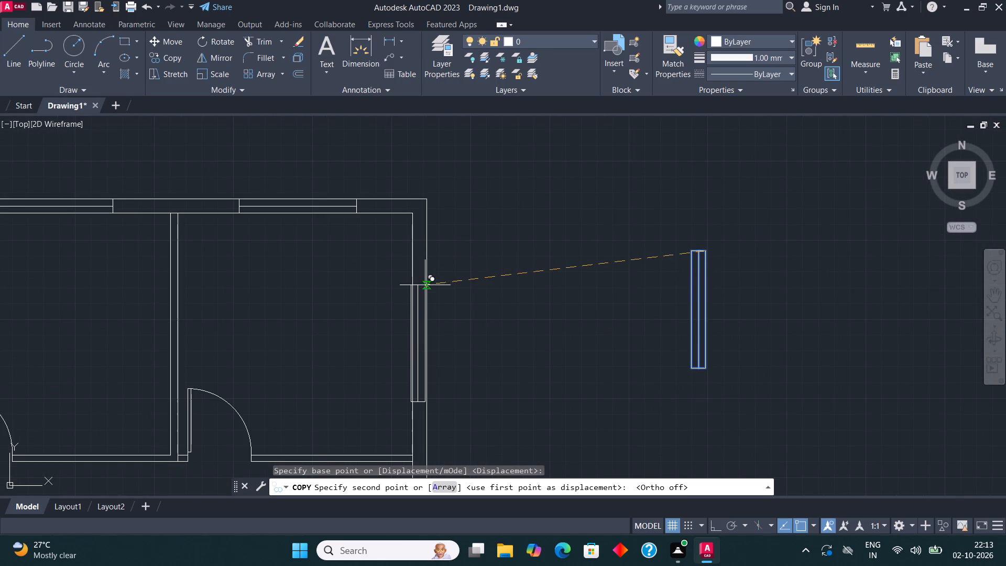
{"action": "left_click", "coordinate": [425, 285]}
{"action": "scroll", "coordinate": [483, 178], "scroll_direction": "down", "scroll_amount": 3}
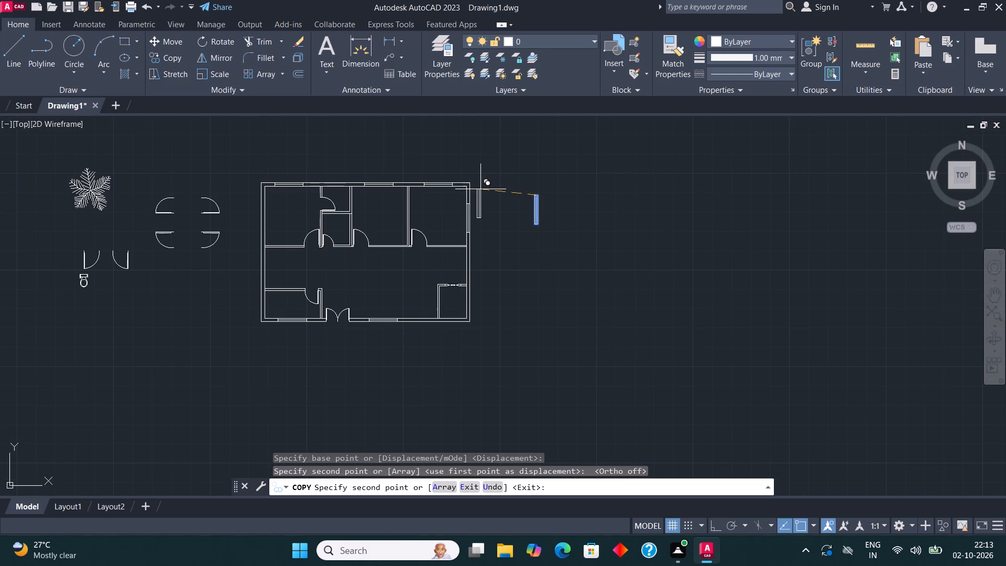
{"action": "scroll", "coordinate": [466, 264], "scroll_direction": "up", "scroll_amount": 4}
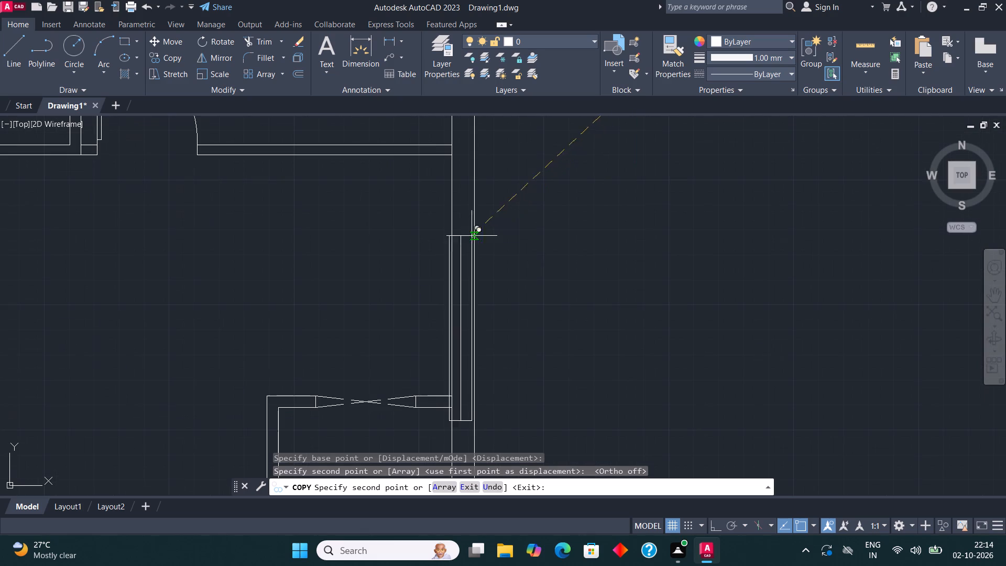
{"action": "left_click", "coordinate": [473, 197]}
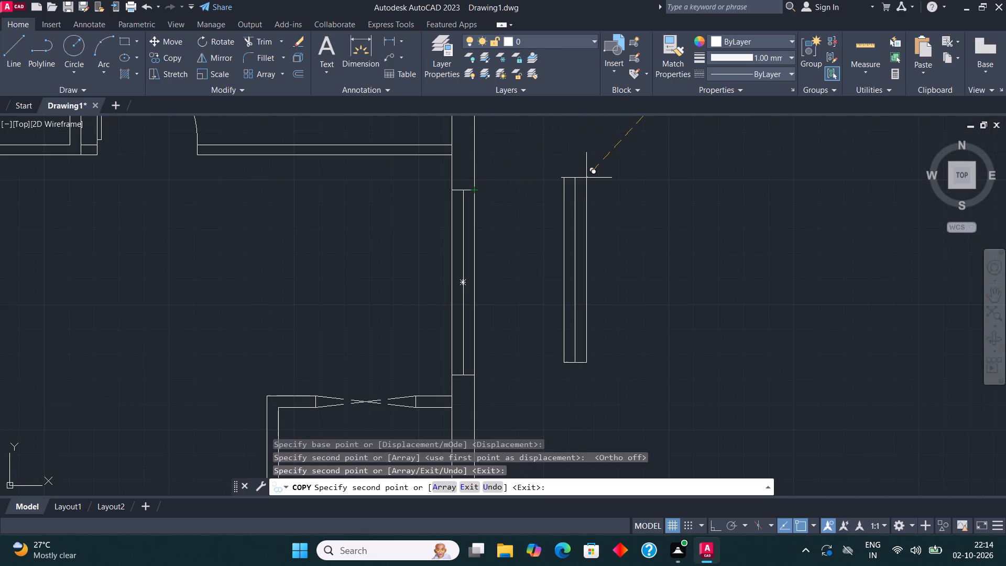
Place two more vertical window copies in the left outer wall, at the central hall and at the top-left room.
{"action": "scroll", "coordinate": [611, 228], "scroll_direction": "down", "scroll_amount": 3}
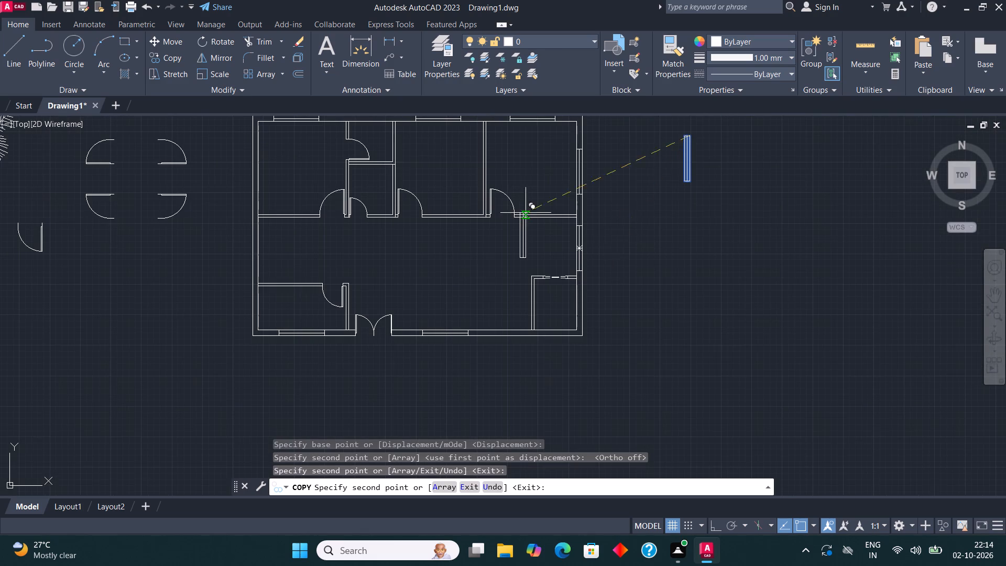
{"action": "scroll", "coordinate": [231, 230], "scroll_direction": "up", "scroll_amount": 3}
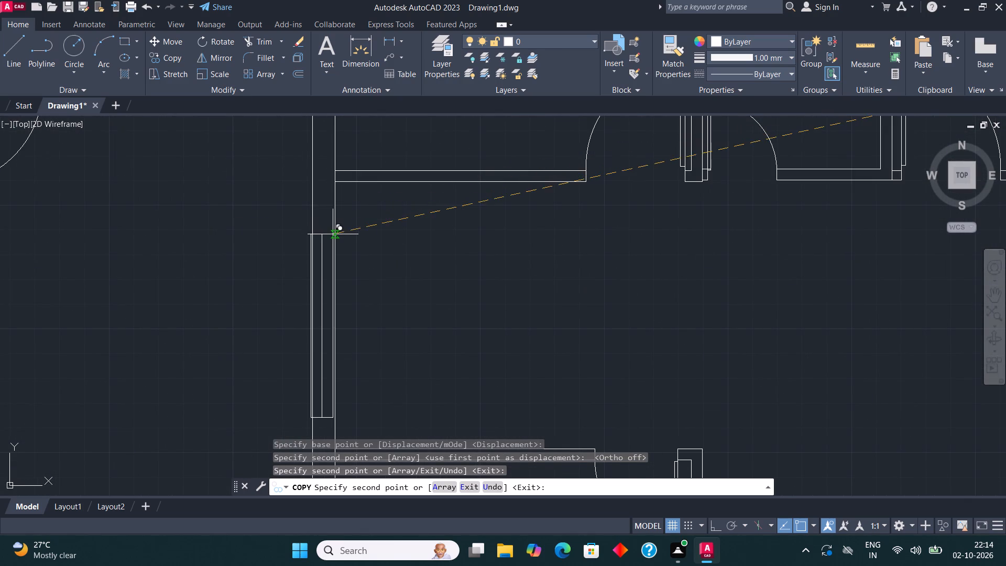
{"action": "left_click", "coordinate": [333, 235]}
{"action": "scroll", "coordinate": [306, 295], "scroll_direction": "down", "scroll_amount": 3}
{"action": "scroll", "coordinate": [312, 191], "scroll_direction": "up", "scroll_amount": 2}
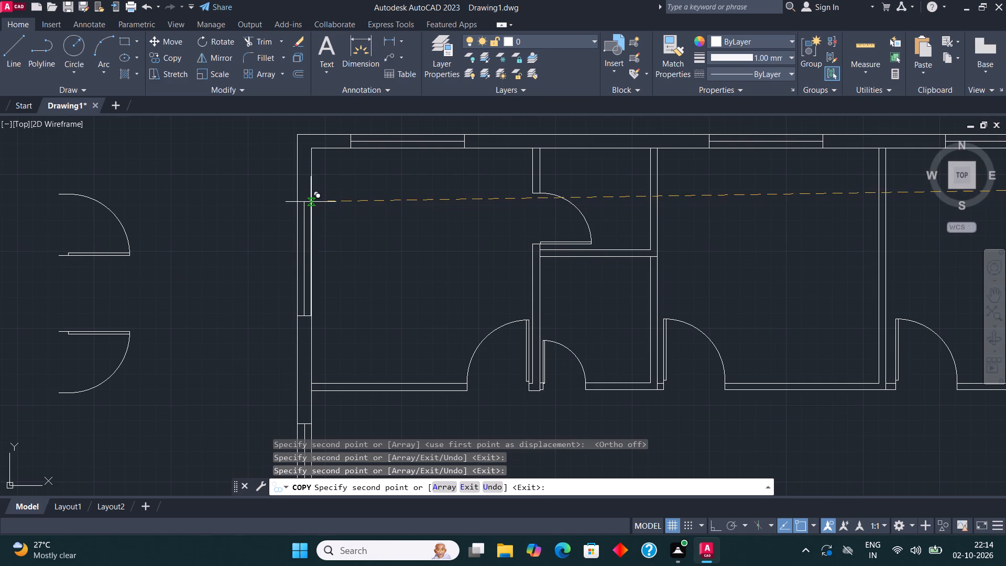
{"action": "left_click", "coordinate": [311, 202]}
{"action": "scroll", "coordinate": [389, 214], "scroll_direction": "down", "scroll_amount": 3}
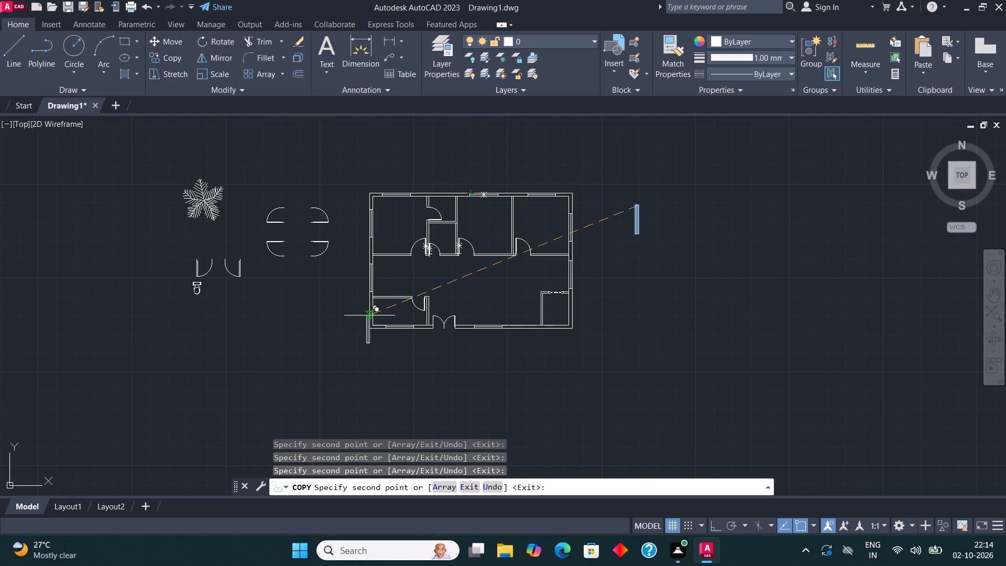
{"action": "key", "text": "Escape"}
Draw a small window in the bottom outer wall of the bottom-right small room, as a rectangle with a horizontal centre line.
{"action": "middle_click_drag", "start_coordinate": [524, 359], "coordinate": [458, 344]}
{"action": "scroll", "coordinate": [481, 320], "scroll_direction": "up", "scroll_amount": 3}
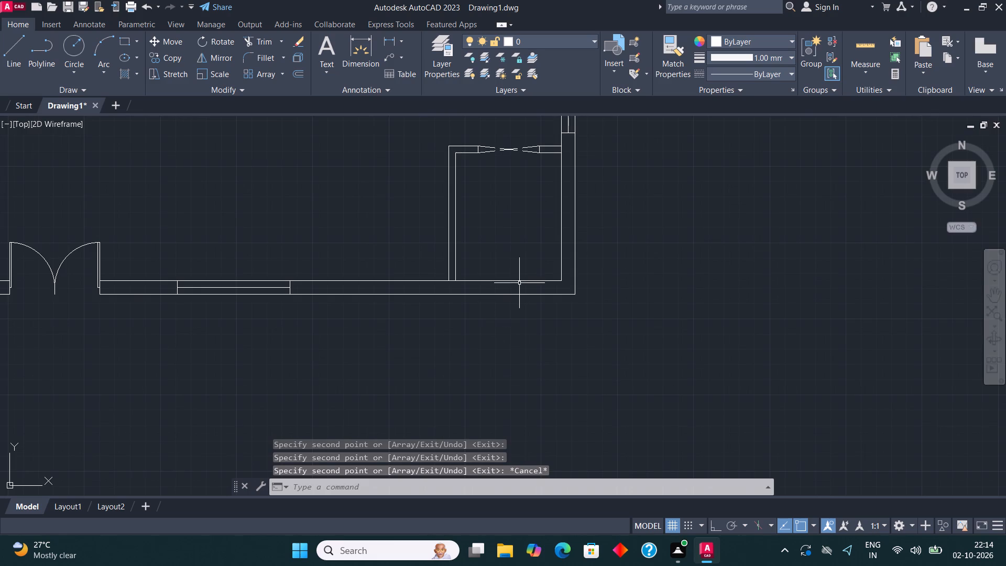
{"action": "middle_click_drag", "start_coordinate": [515, 281], "coordinate": [478, 281]}
{"action": "scroll", "coordinate": [479, 281], "scroll_direction": "up", "scroll_amount": 2}
{"action": "left_click", "coordinate": [121, 47]}
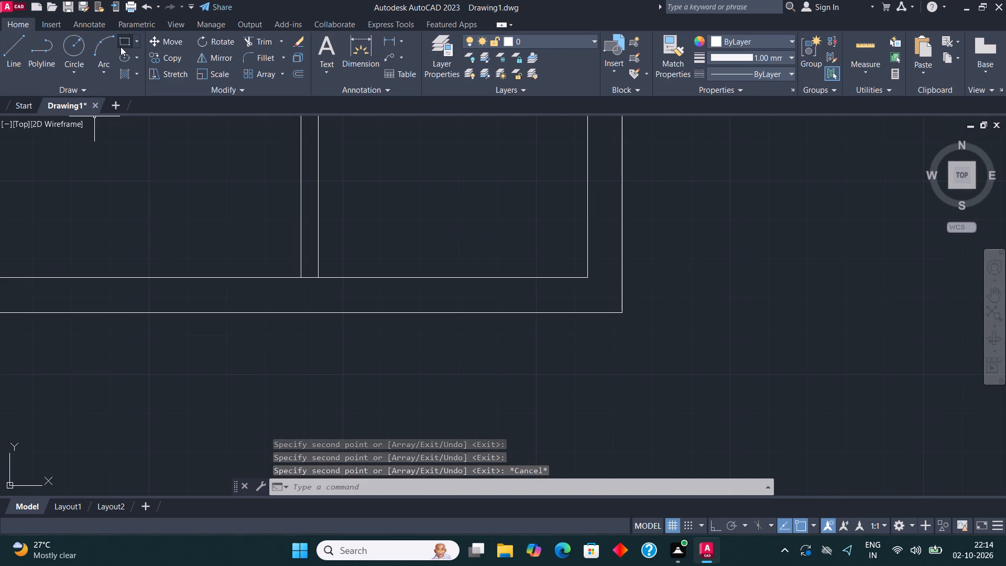
{"action": "left_click", "coordinate": [371, 278]}
{"action": "left_click", "coordinate": [565, 312]}
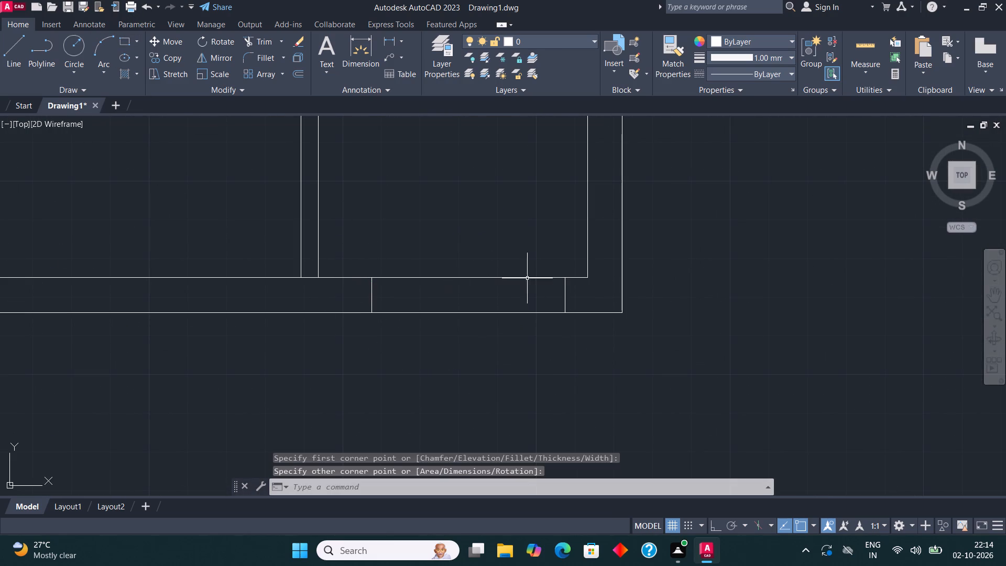
{"action": "left_click", "coordinate": [3, 46]}
{"action": "left_click", "coordinate": [366, 296]}
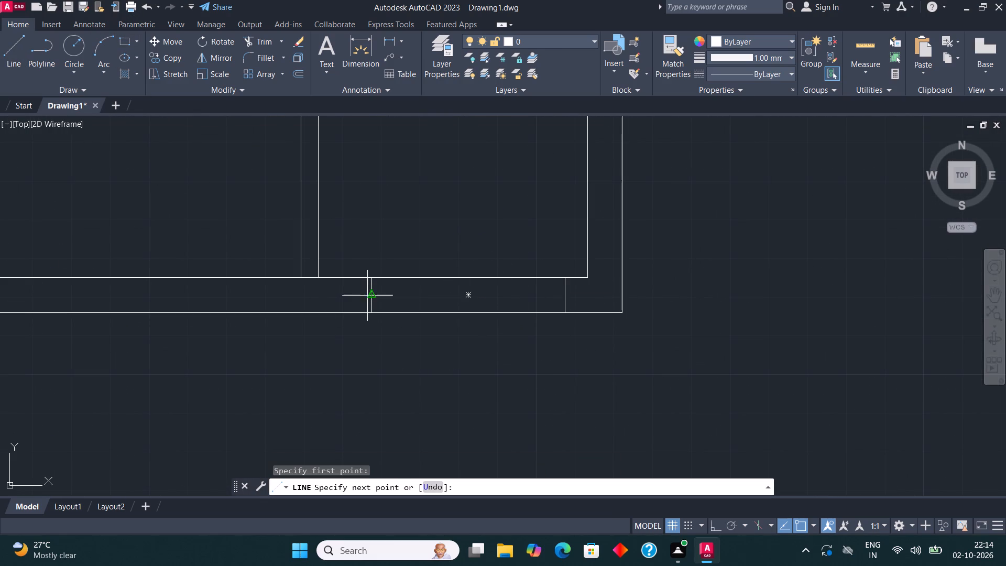
{"action": "left_click", "coordinate": [563, 298]}
{"action": "key", "text": "Escape"}
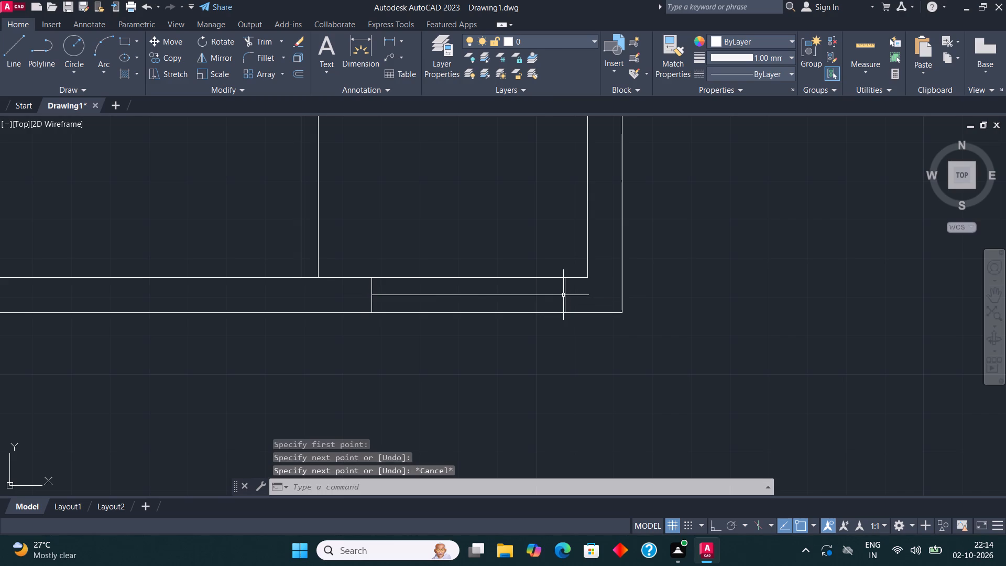
Draw a small window in the top outer wall above the upper small room, as a rectangle with a horizontal centre line.
{"action": "scroll", "coordinate": [592, 335], "scroll_direction": "down", "scroll_amount": 5}
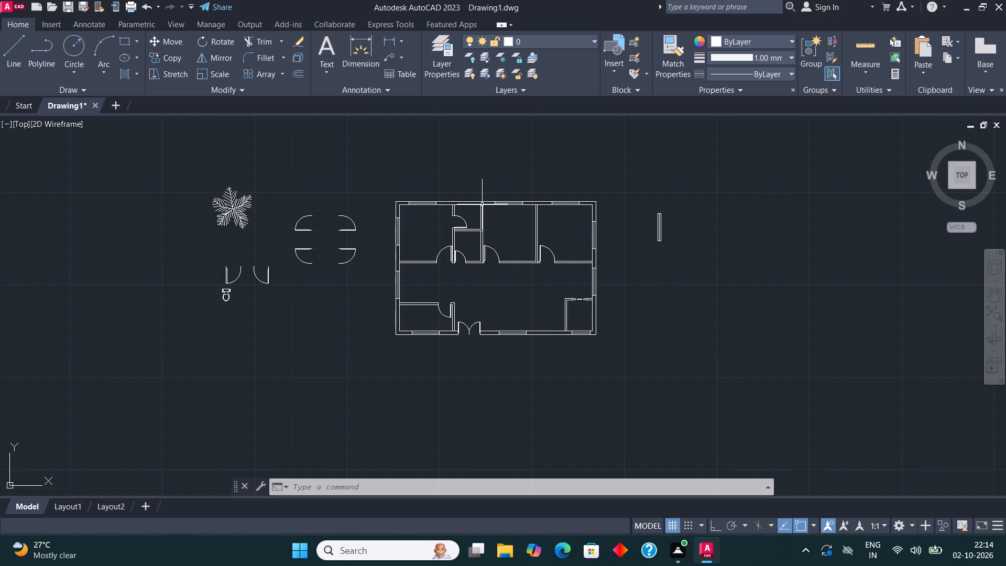
{"action": "scroll", "coordinate": [478, 195], "scroll_direction": "up", "scroll_amount": 4}
{"action": "scroll", "coordinate": [374, 278], "scroll_direction": "up", "scroll_amount": 2}
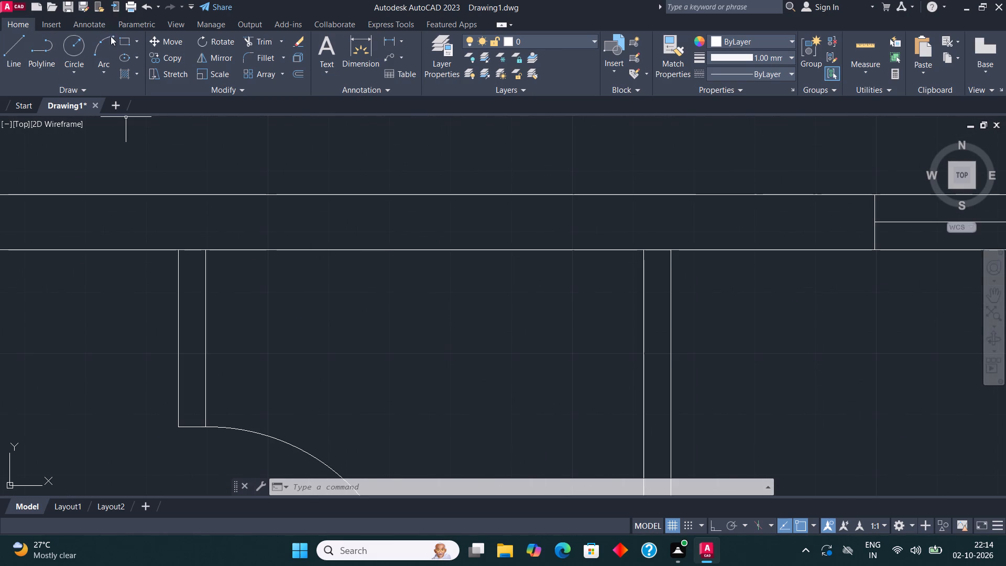
{"action": "left_click", "coordinate": [121, 46]}
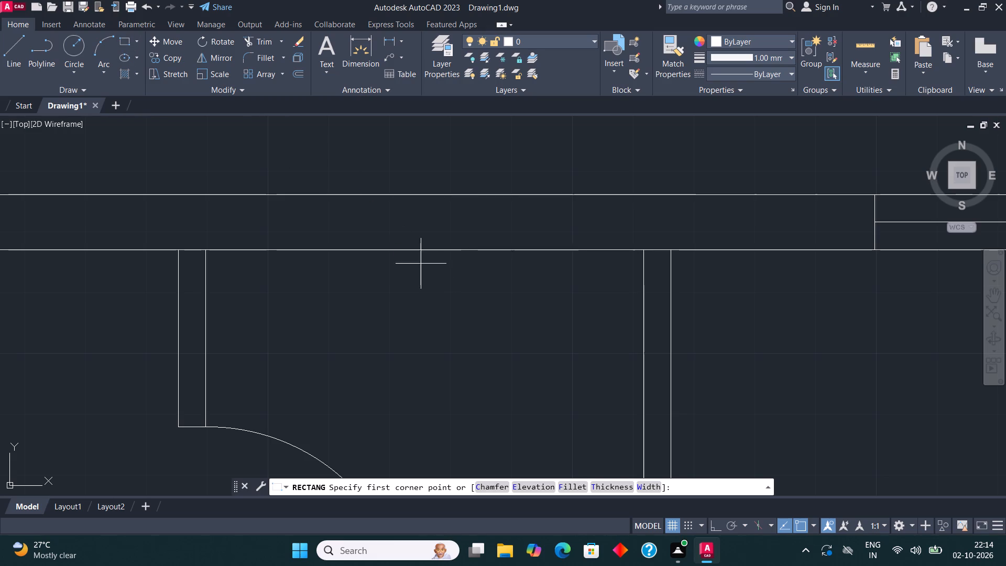
{"action": "left_click", "coordinate": [353, 251]}
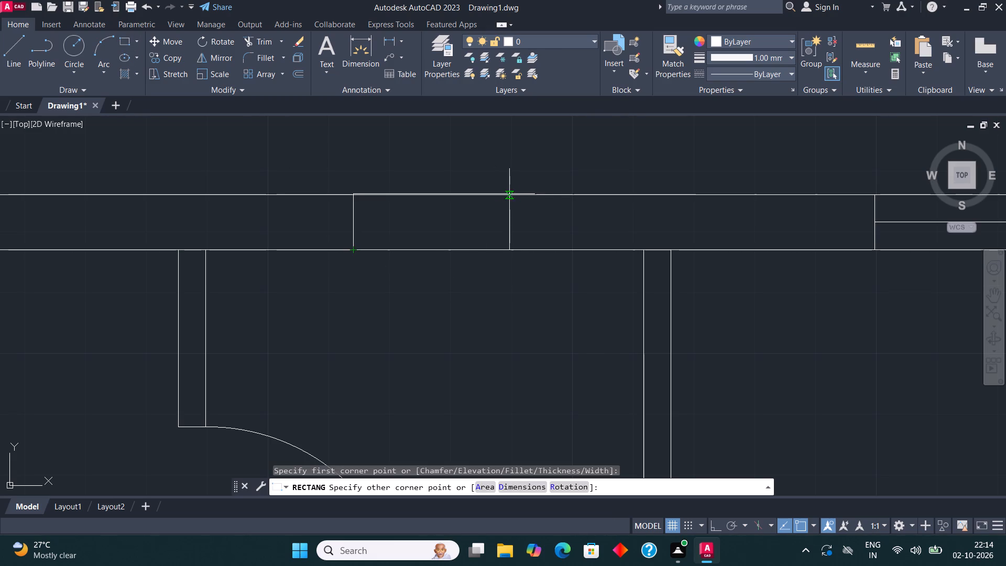
{"action": "left_click", "coordinate": [532, 194]}
{"action": "left_click", "coordinate": [14, 47]}
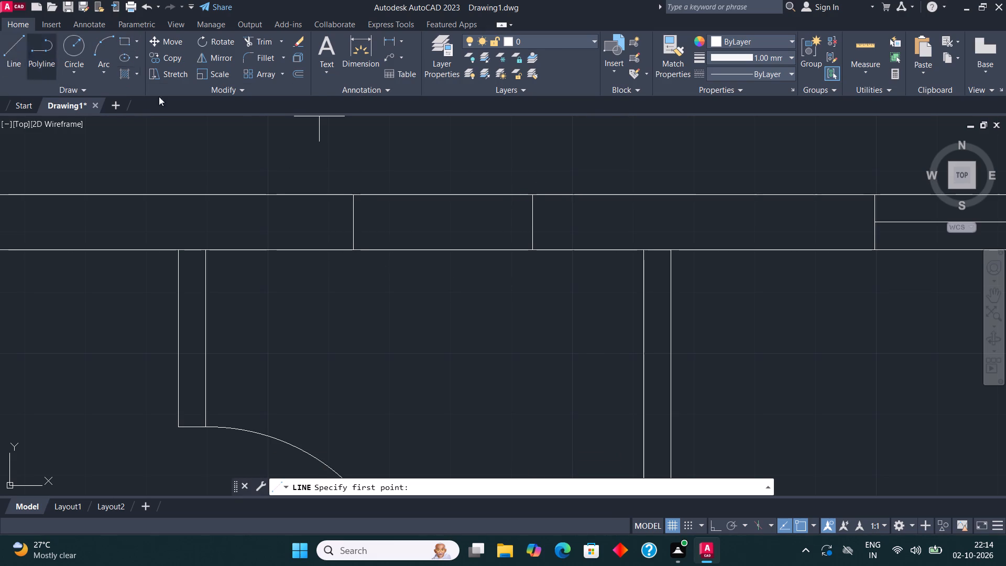
{"action": "left_click", "coordinate": [355, 220]}
{"action": "left_click", "coordinate": [531, 222]}
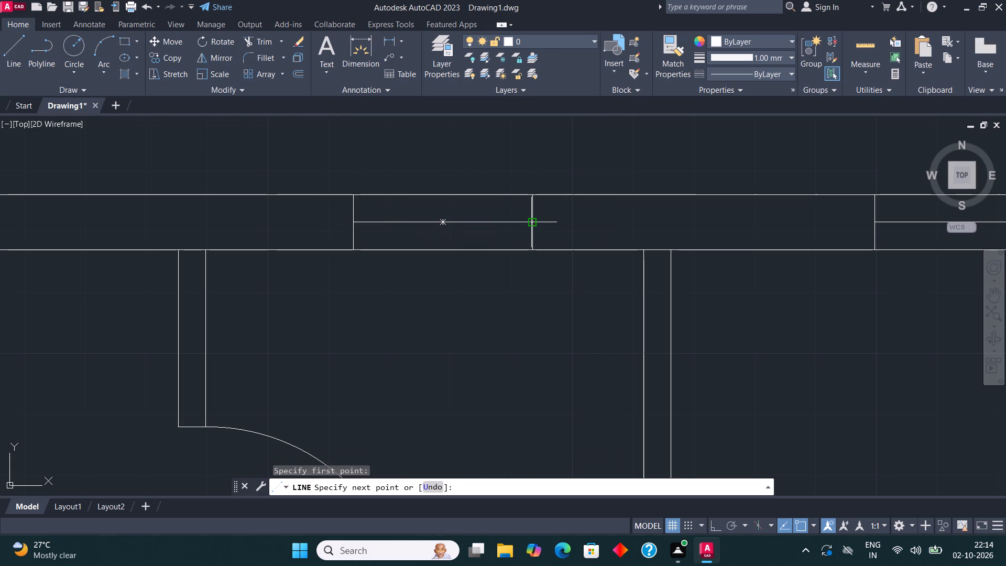
{"action": "key", "text": "Escape"}
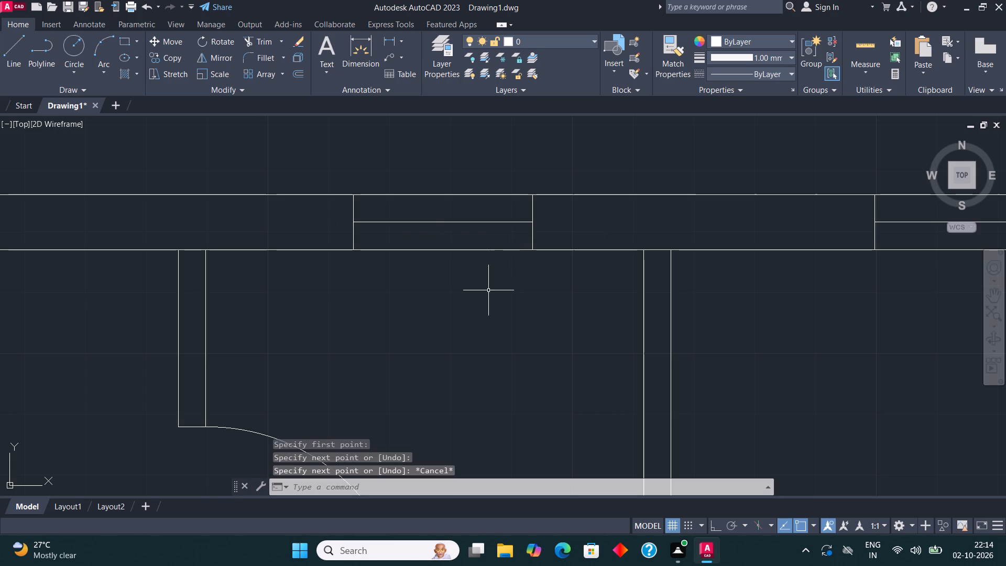
Draw a bed rectangle in the top-left room, starting at the upper inner corner of the left wall's window.
{"action": "scroll", "coordinate": [488, 290], "scroll_direction": "down", "scroll_amount": 3}
{"action": "middle_click_drag", "start_coordinate": [427, 289], "coordinate": [476, 220]}
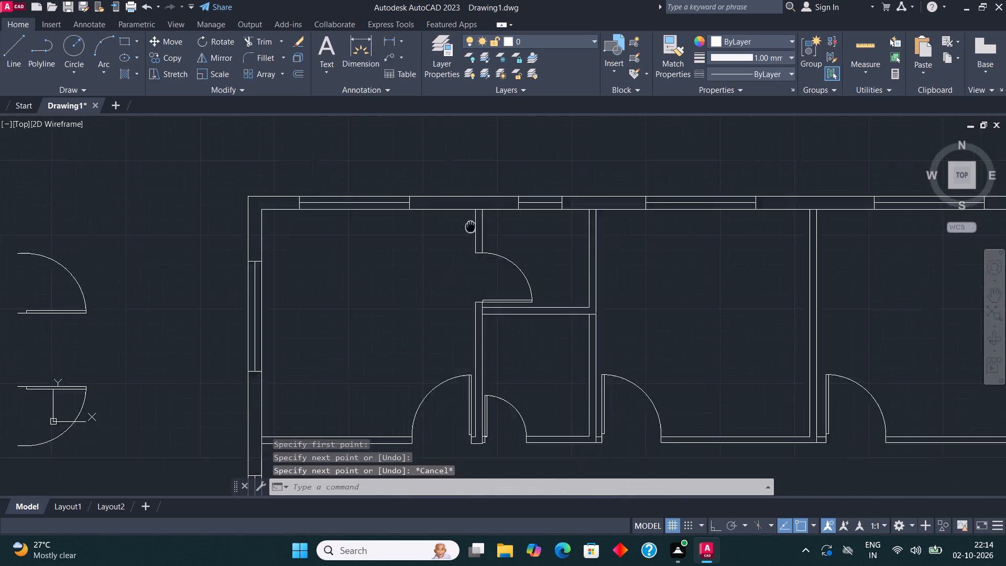
{"action": "middle_click_drag", "start_coordinate": [476, 220], "coordinate": [522, 180]}
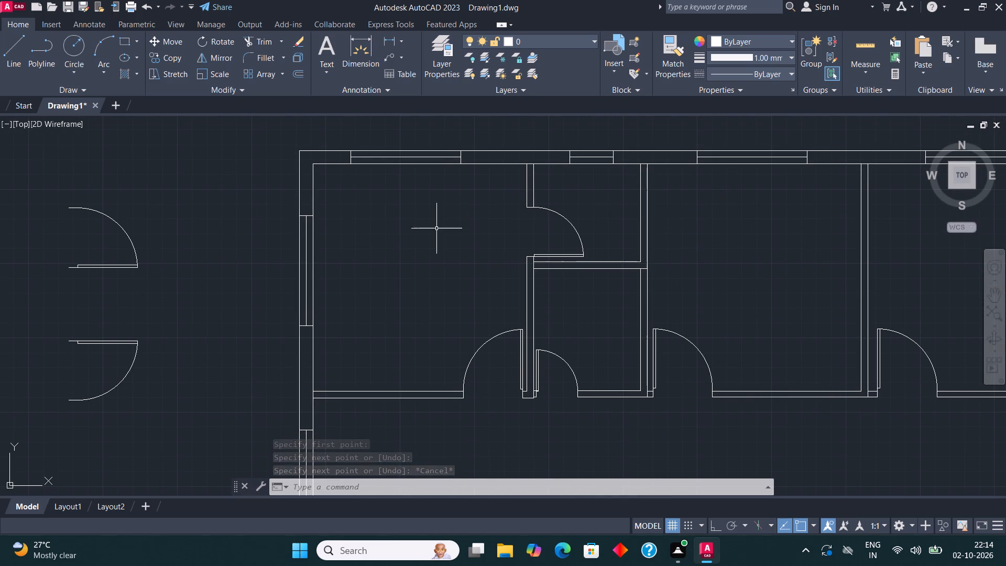
{"action": "left_click", "coordinate": [126, 46]}
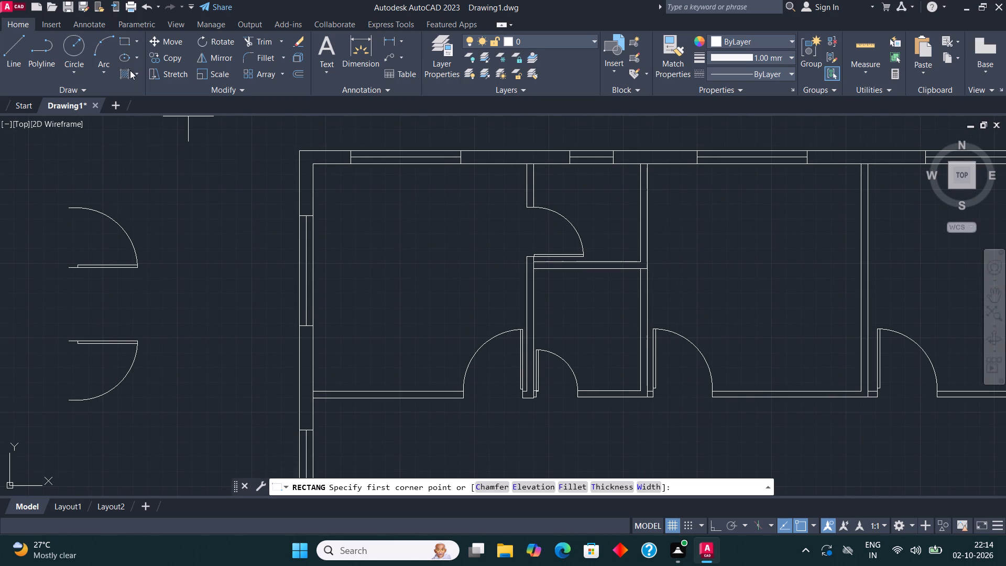
{"action": "left_click", "coordinate": [312, 217]}
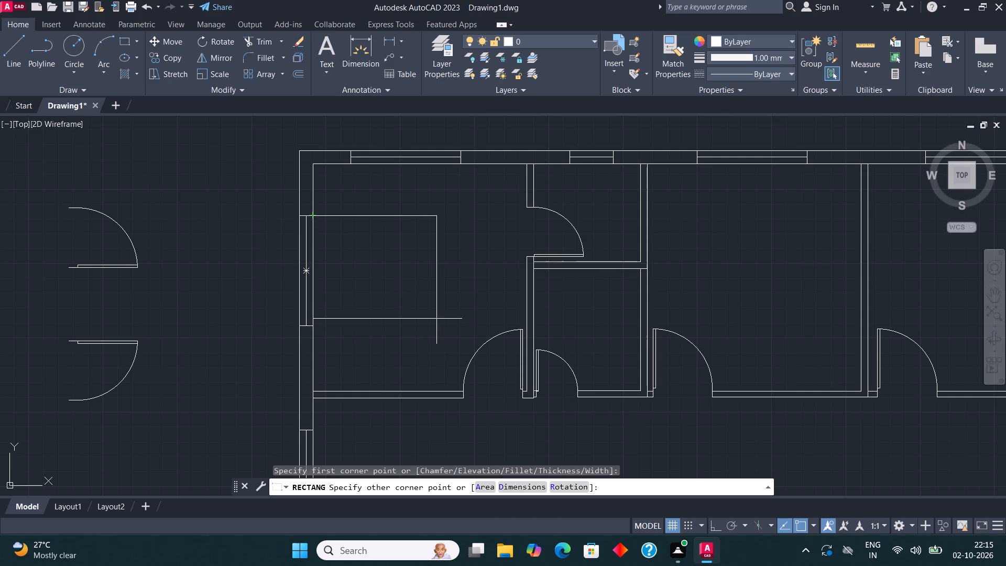
{"action": "left_click", "coordinate": [436, 319]}
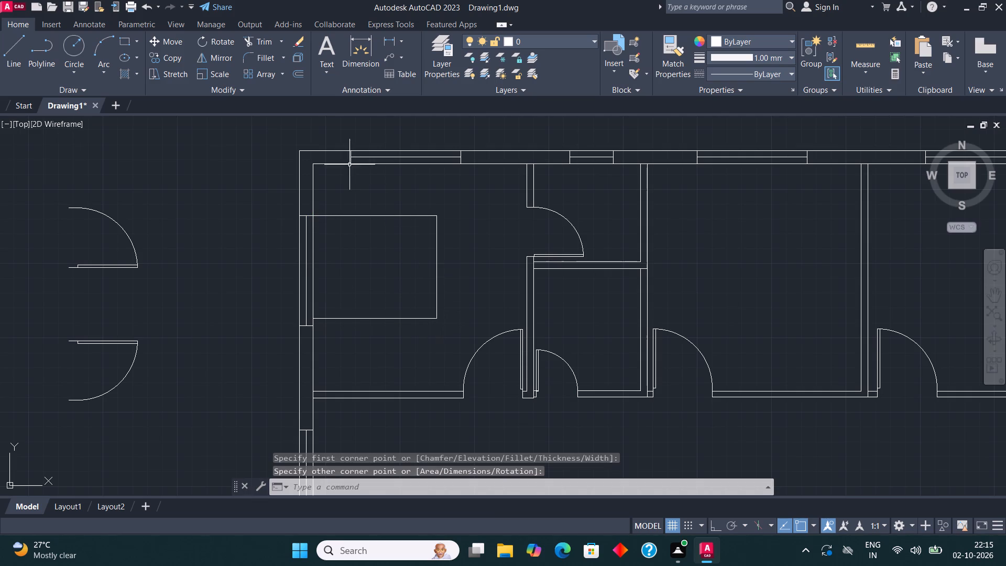
Draw a small, roughly square bedside table just above the bed, slightly off the left wall.
{"action": "middle_click_drag", "start_coordinate": [344, 173], "coordinate": [318, 218]}
{"action": "left_click", "coordinate": [121, 38]}
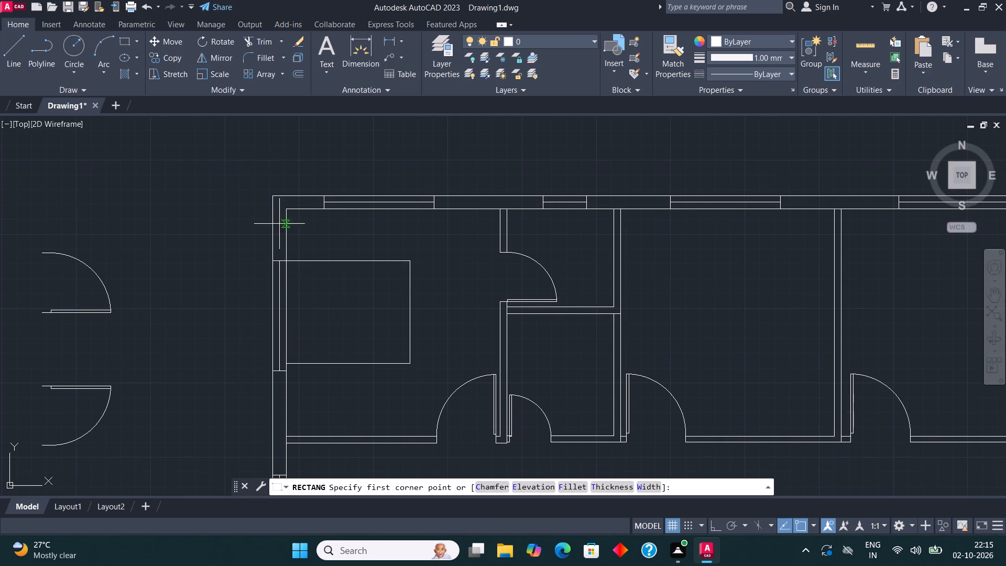
{"action": "scroll", "coordinate": [285, 245], "scroll_direction": "up", "scroll_amount": 3}
{"action": "left_click", "coordinate": [299, 291]}
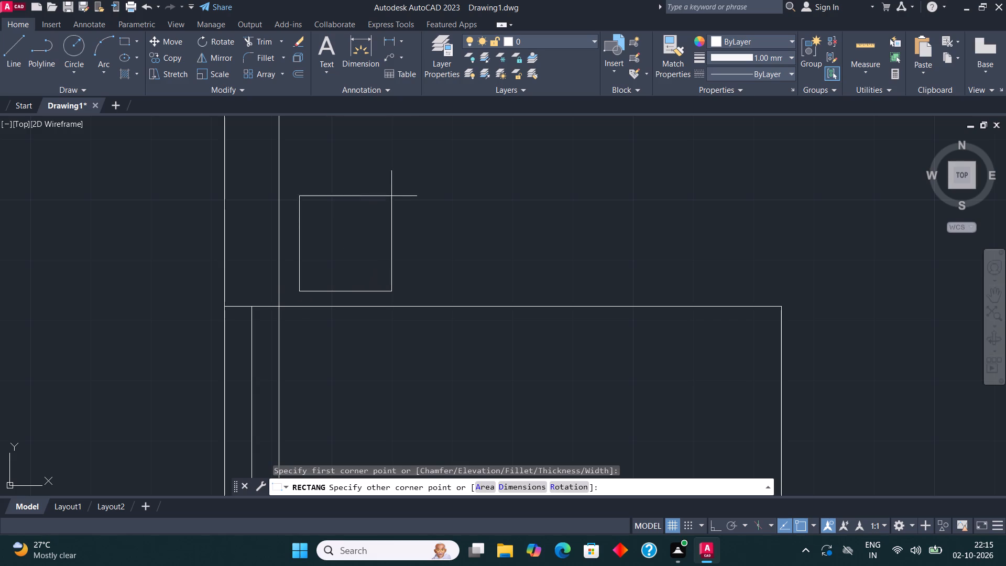
{"action": "left_click", "coordinate": [417, 176]}
Draw a circle centred in the bedside table, crossed by a vertical and a horizontal diameter line.
{"action": "left_click", "coordinate": [71, 46]}
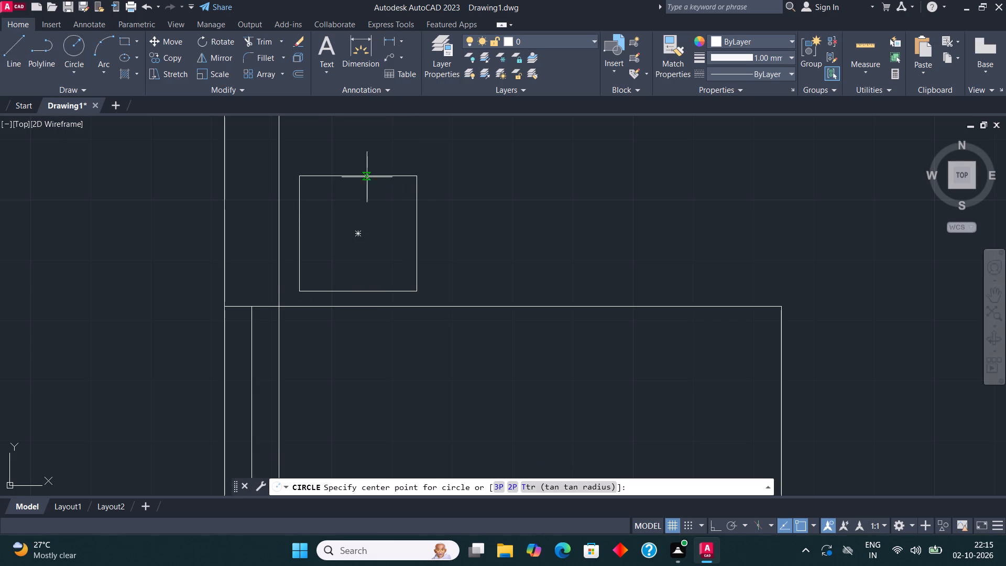
{"action": "left_click", "coordinate": [357, 236]}
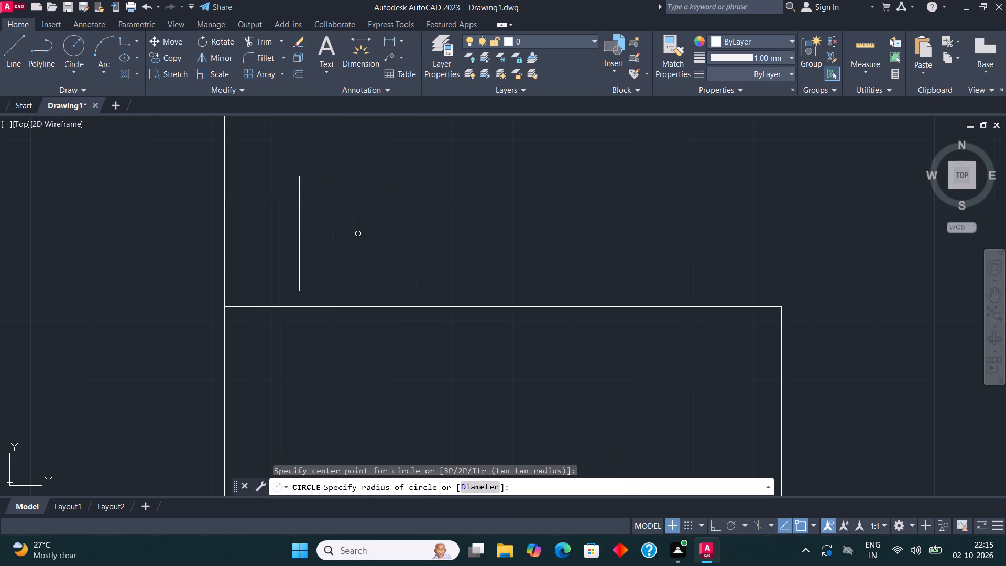
{"action": "left_click", "coordinate": [385, 258]}
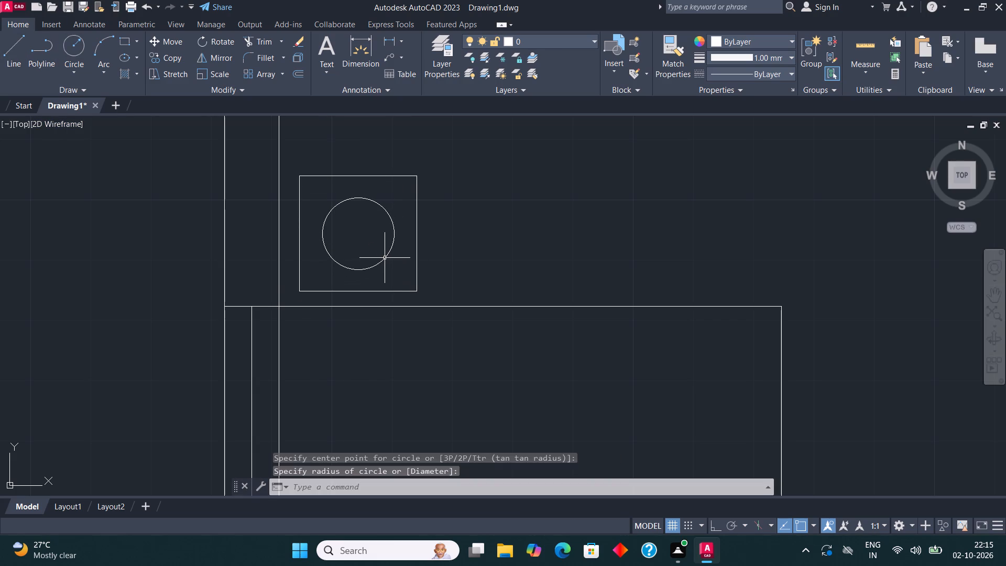
{"action": "left_click", "coordinate": [6, 43]}
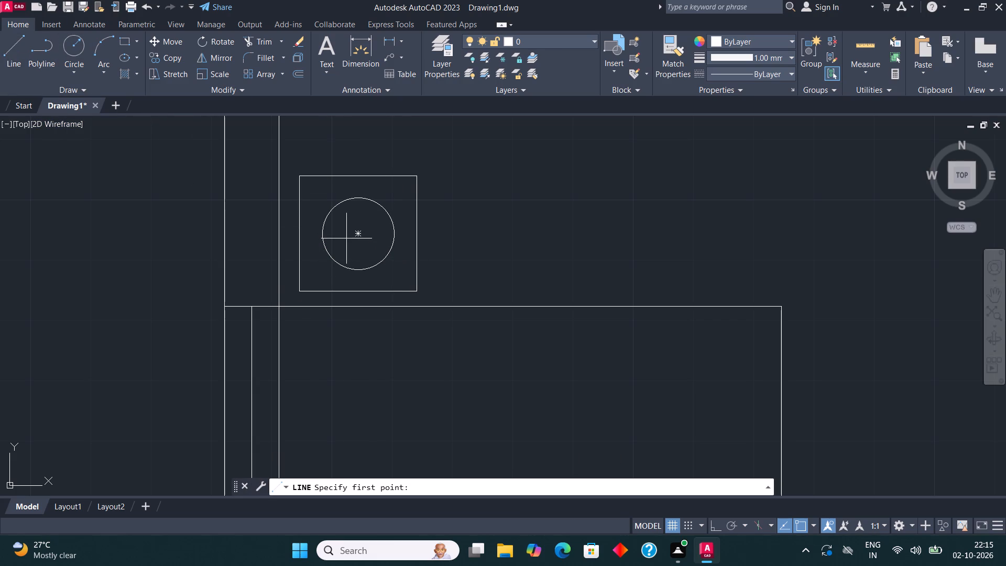
{"action": "left_click", "coordinate": [358, 236]}
{"action": "left_click", "coordinate": [360, 199]}
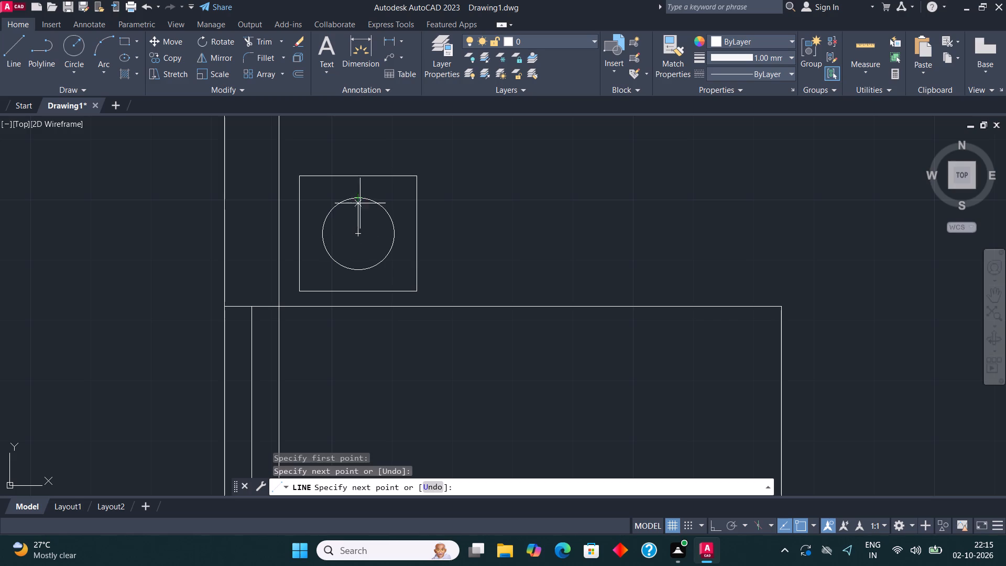
{"action": "left_click", "coordinate": [360, 269]}
{"action": "left_click", "coordinate": [358, 232]}
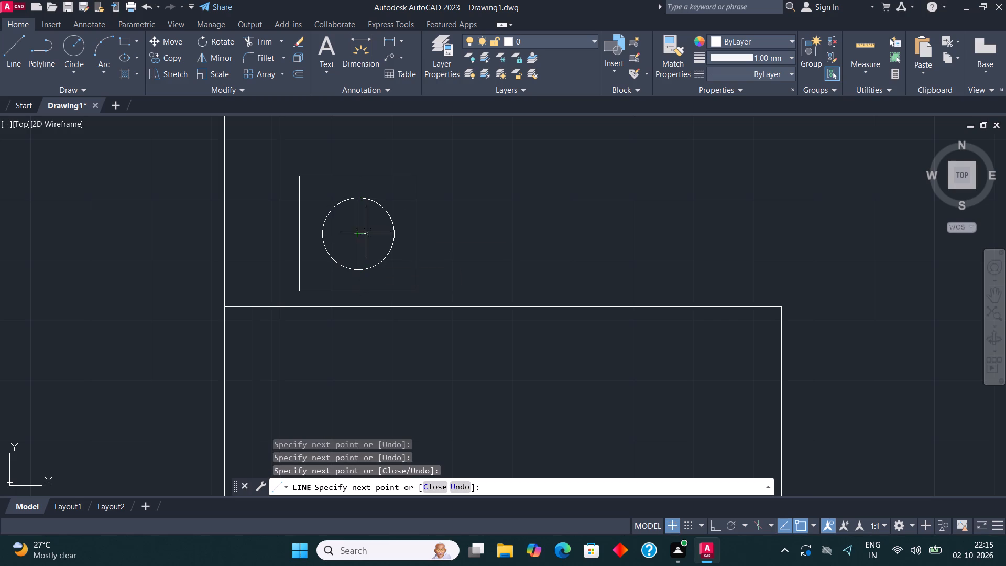
{"action": "left_click", "coordinate": [397, 234]}
{"action": "left_click", "coordinate": [322, 237]}
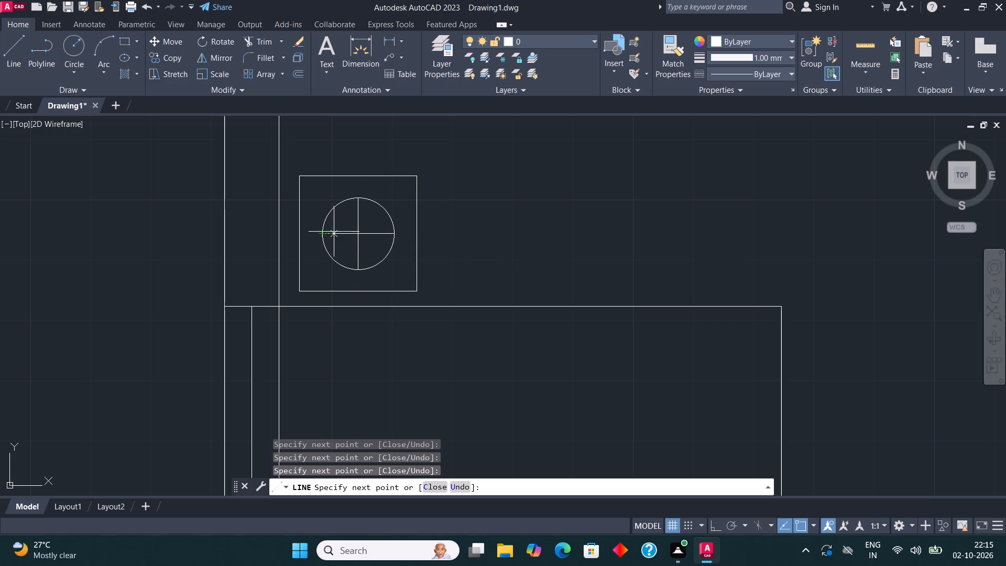
{"action": "key", "text": "Escape"}
Draw a long cabinet rectangle in the bedroom's lower-left corner, along the partition below the bed.
{"action": "middle_click_drag", "start_coordinate": [446, 240], "coordinate": [446, 216]}
{"action": "scroll", "coordinate": [446, 216], "scroll_direction": "down", "scroll_amount": 1}
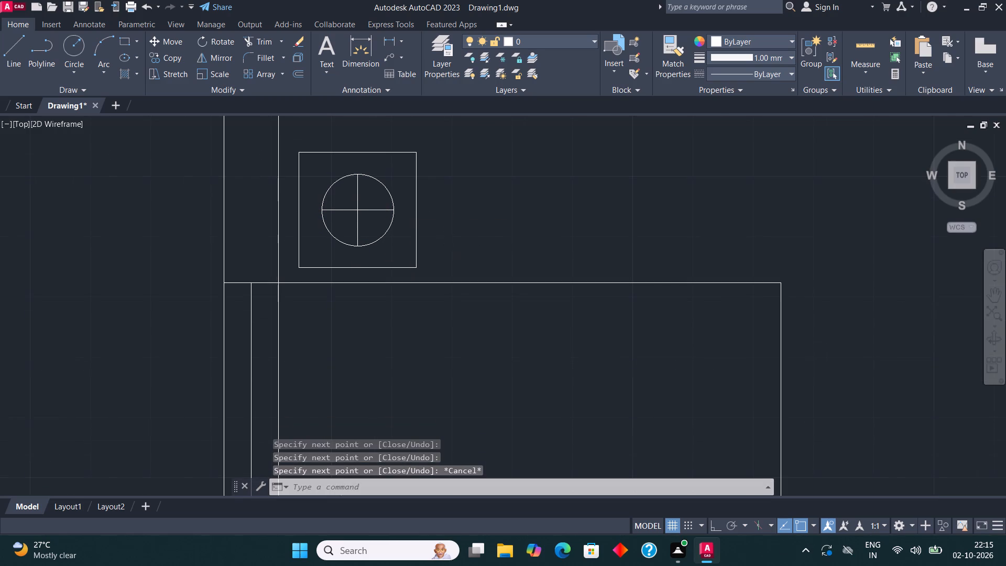
{"action": "scroll", "coordinate": [446, 216], "scroll_direction": "down", "scroll_amount": 2}
{"action": "middle_click_drag", "start_coordinate": [464, 314], "coordinate": [450, 214]}
{"action": "scroll", "coordinate": [448, 302], "scroll_direction": "up", "scroll_amount": 2}
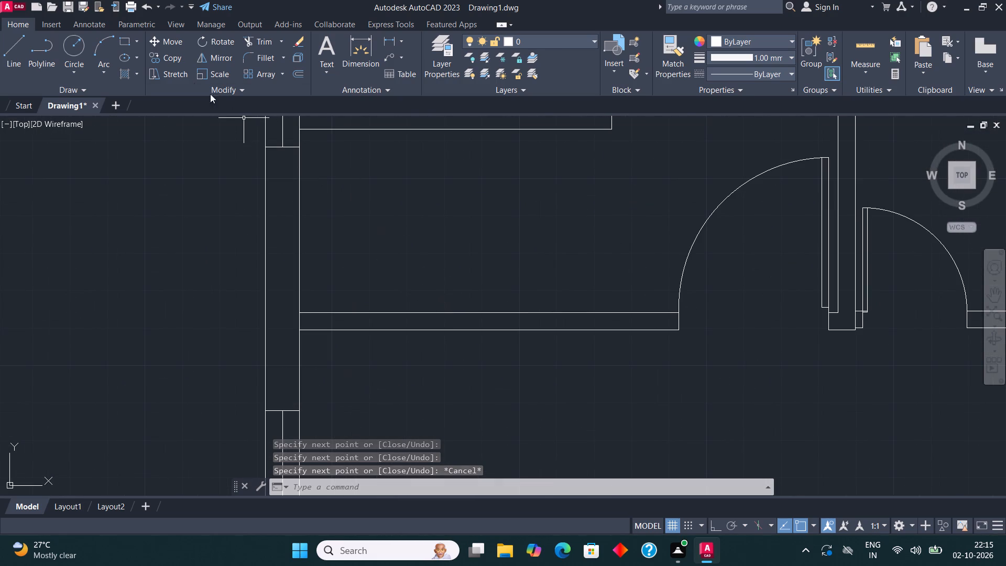
{"action": "left_click", "coordinate": [124, 44]}
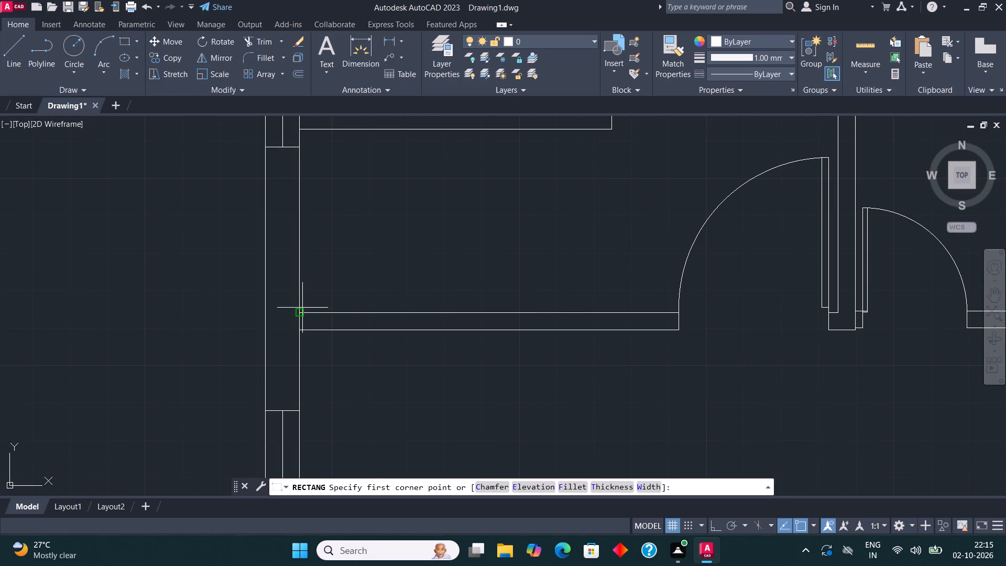
{"action": "left_click", "coordinate": [302, 310]}
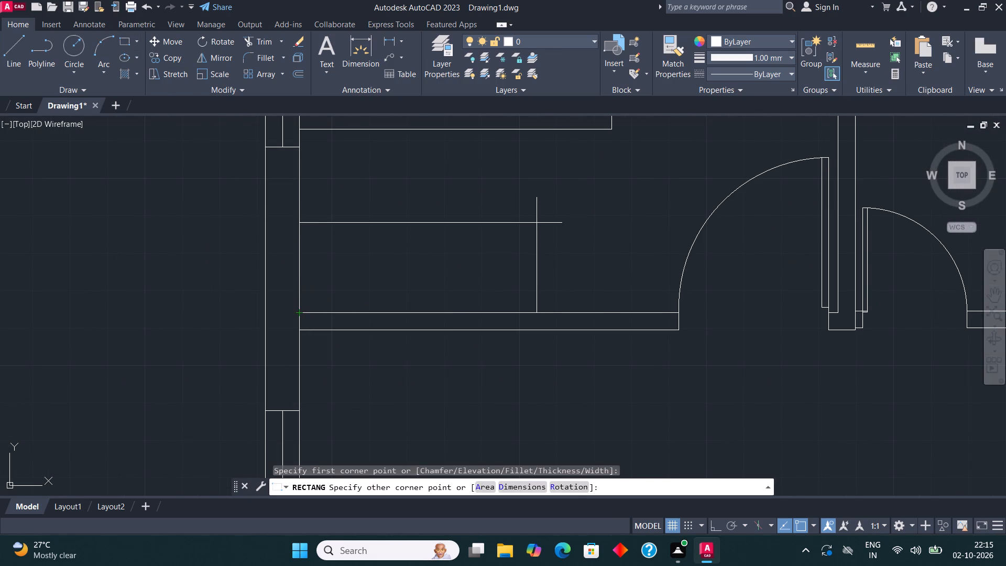
{"action": "left_click", "coordinate": [554, 235]}
Offset the cabinet rectangle 1" inward.
{"action": "left_click", "coordinate": [490, 235]}
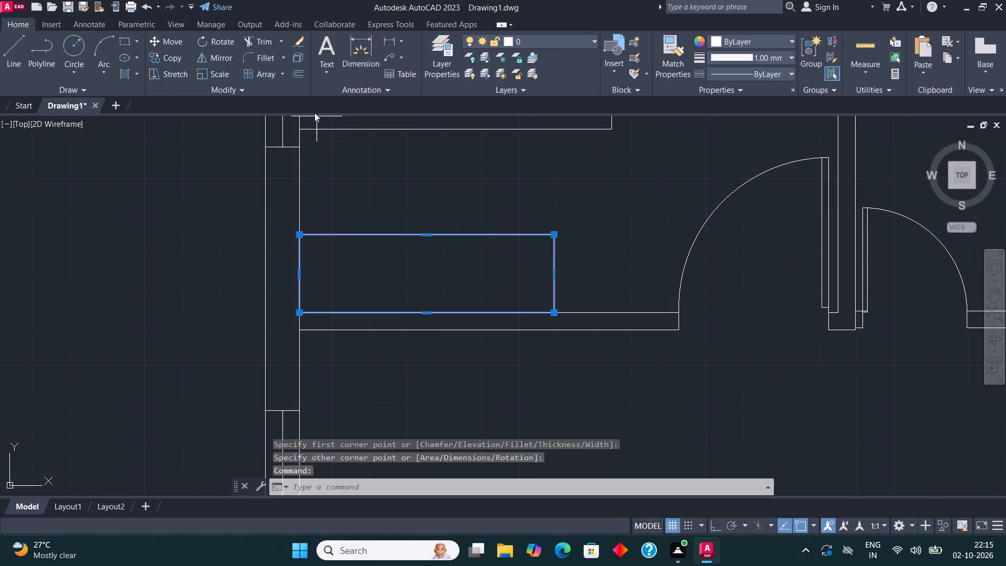
{"action": "left_click", "coordinate": [298, 77]}
{"action": "left_click", "coordinate": [386, 233]}
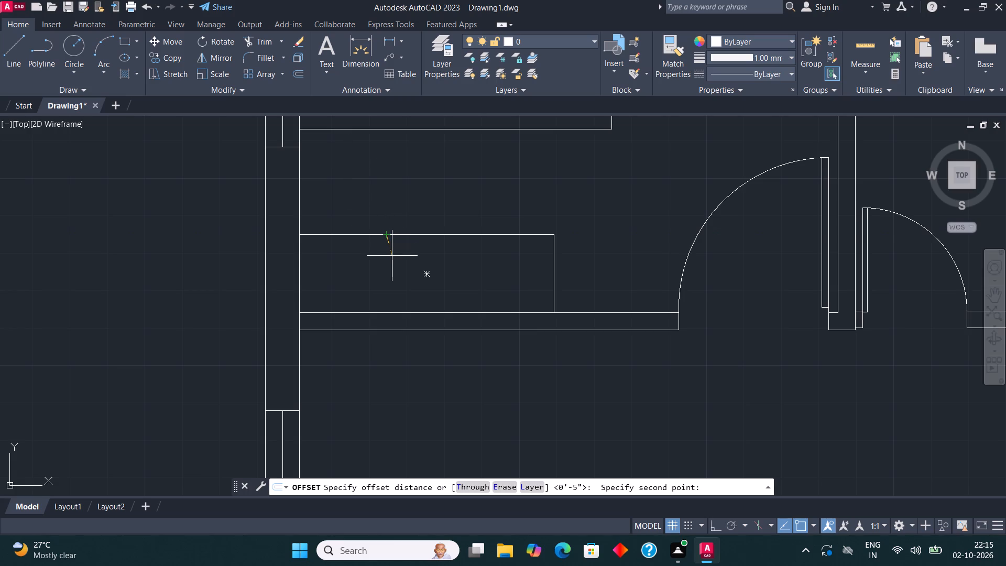
{"action": "type", "text": "1\""}
{"action": "key", "text": "Return"}
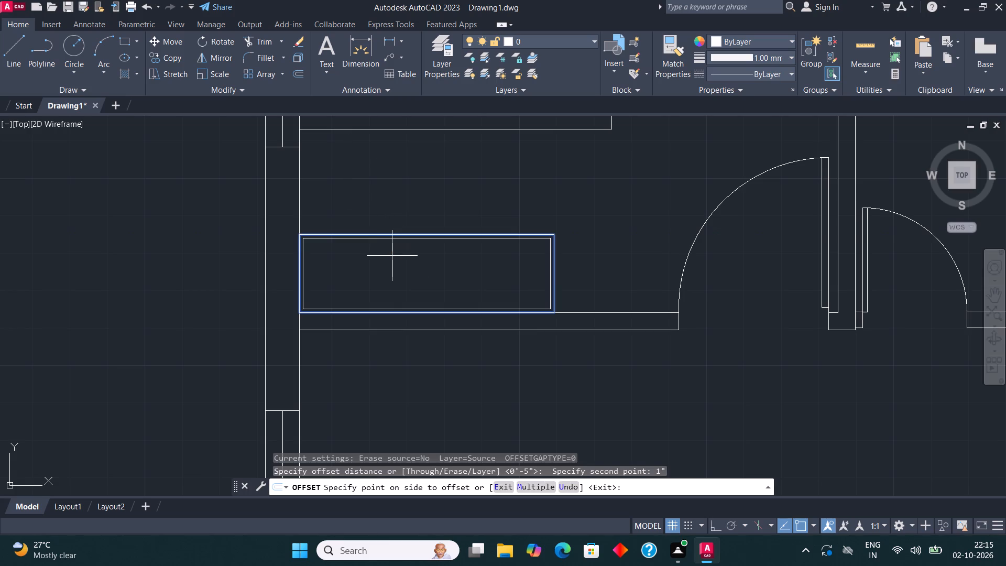
{"action": "left_click", "coordinate": [392, 256]}
{"action": "left_click", "coordinate": [474, 256]}
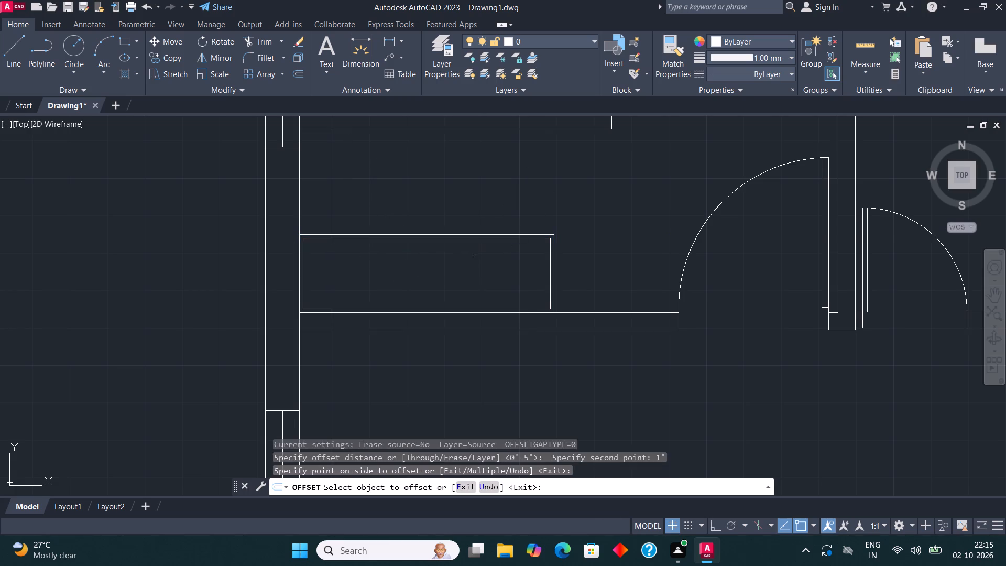
{"action": "middle_click_drag", "start_coordinate": [565, 175], "coordinate": [400, 342]}
{"action": "key", "text": "Escape"}
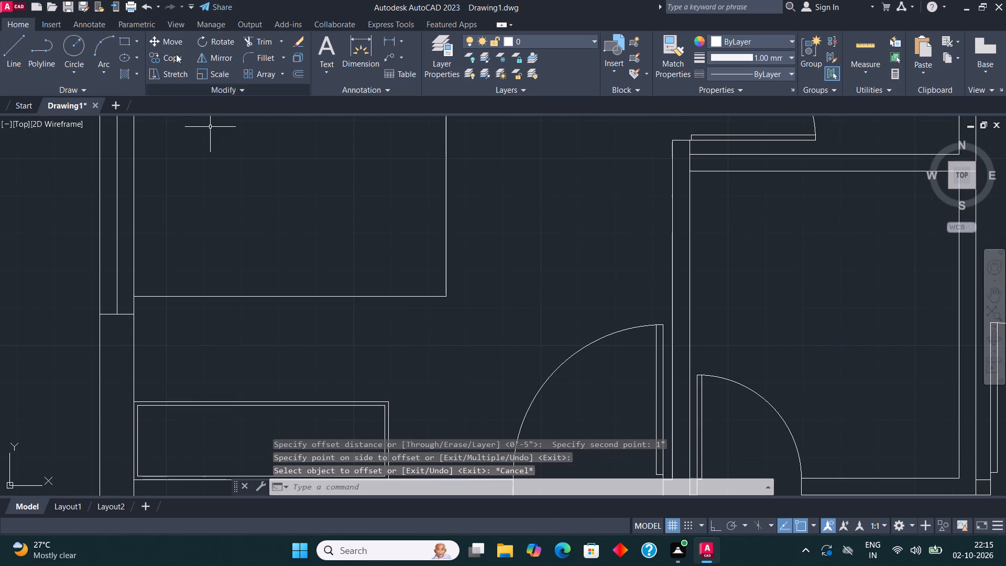
Draw a narrow upright bench rectangle against the foot edge of the bed, roughly midway along it.
{"action": "left_click", "coordinate": [125, 44]}
{"action": "scroll", "coordinate": [360, 264], "scroll_direction": "down", "scroll_amount": 1}
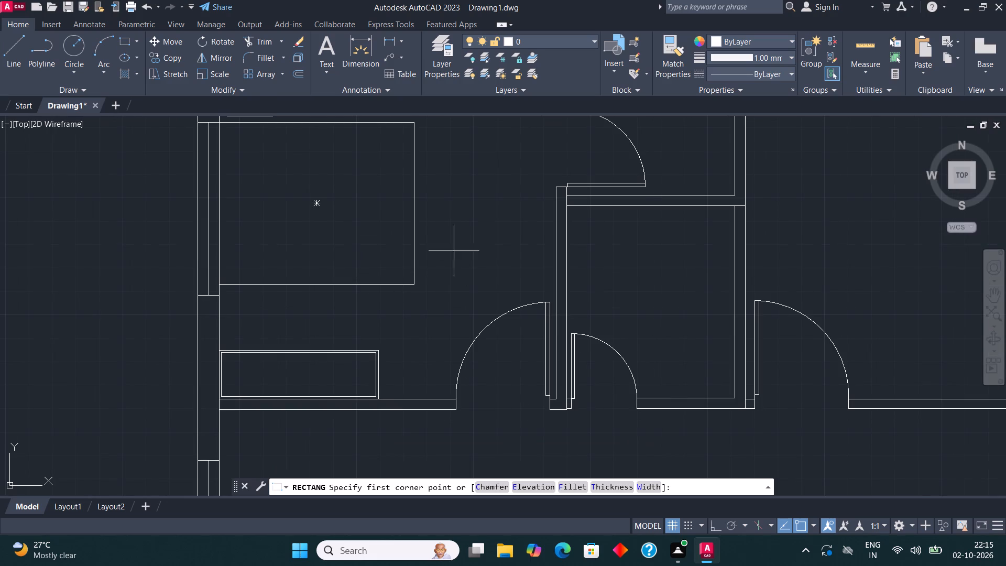
{"action": "scroll", "coordinate": [418, 220], "scroll_direction": "up", "scroll_amount": 1}
{"action": "left_click", "coordinate": [414, 266]}
{"action": "scroll", "coordinate": [416, 266], "scroll_direction": "down", "scroll_amount": 1}
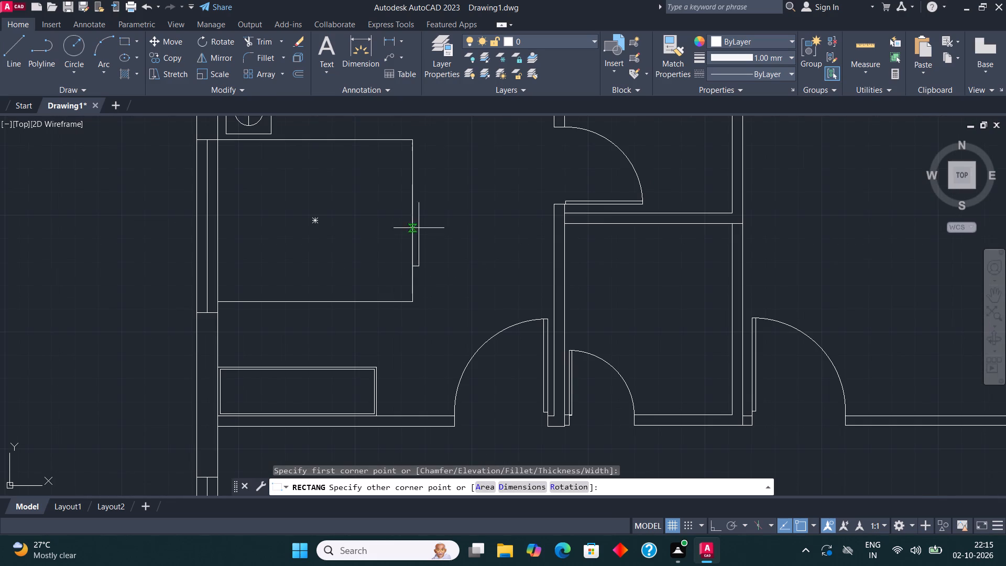
{"action": "left_click", "coordinate": [453, 178]}
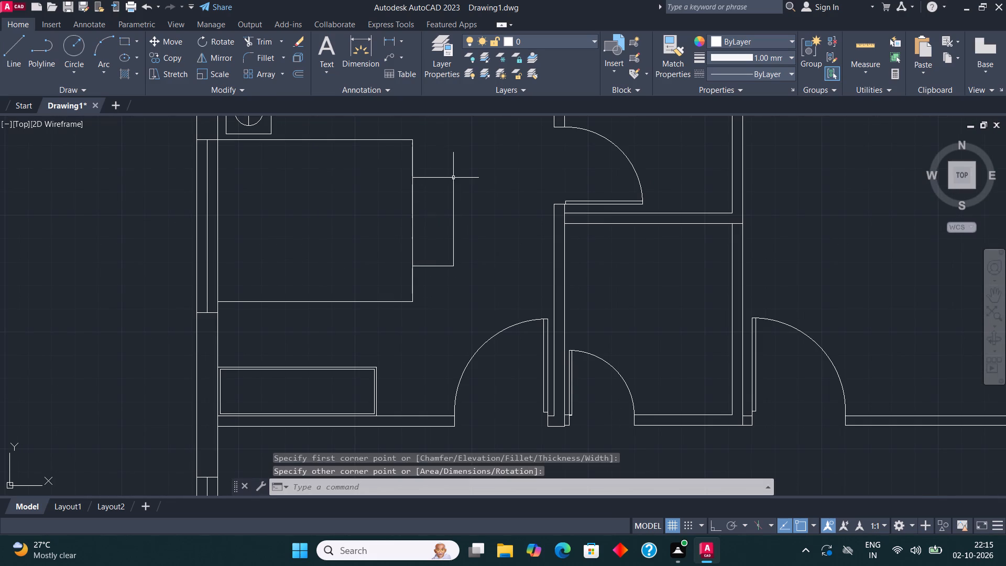
Draw a vertical line across the full width of the bed near its head end, with Ortho on.
{"action": "middle_click_drag", "start_coordinate": [327, 198], "coordinate": [311, 272]}
{"action": "left_click", "coordinate": [8, 49]}
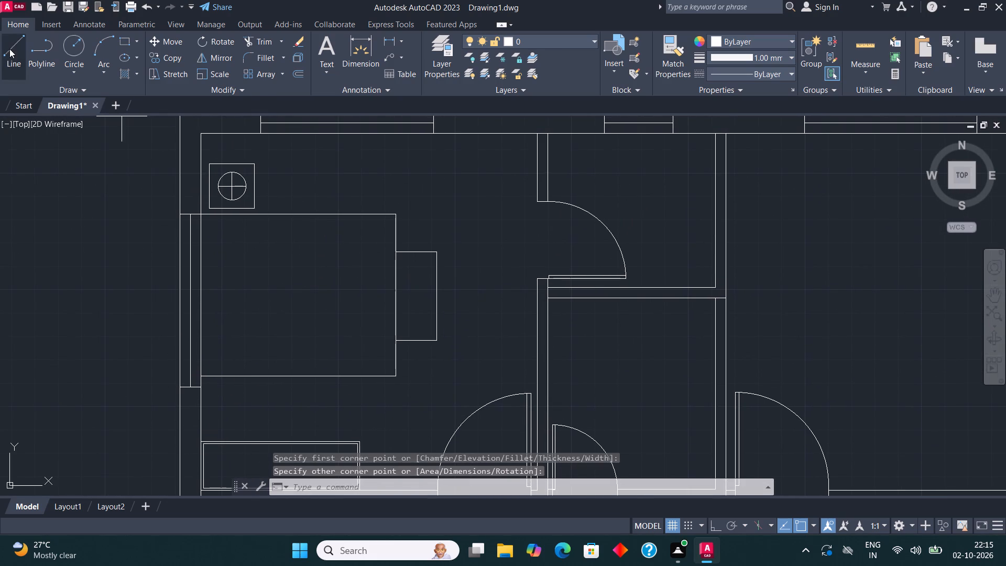
{"action": "left_click", "coordinate": [240, 380]}
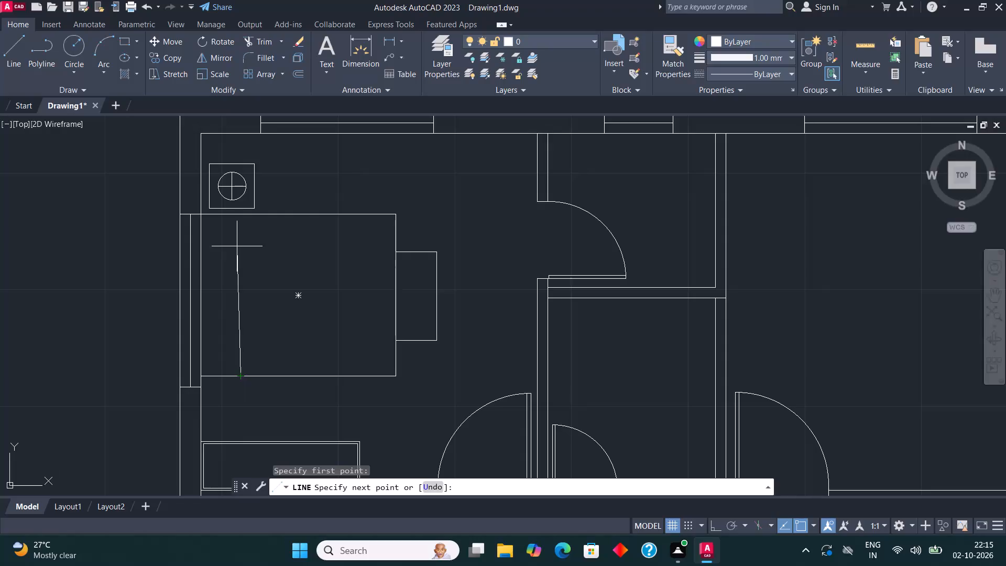
{"action": "key", "text": "F8"}
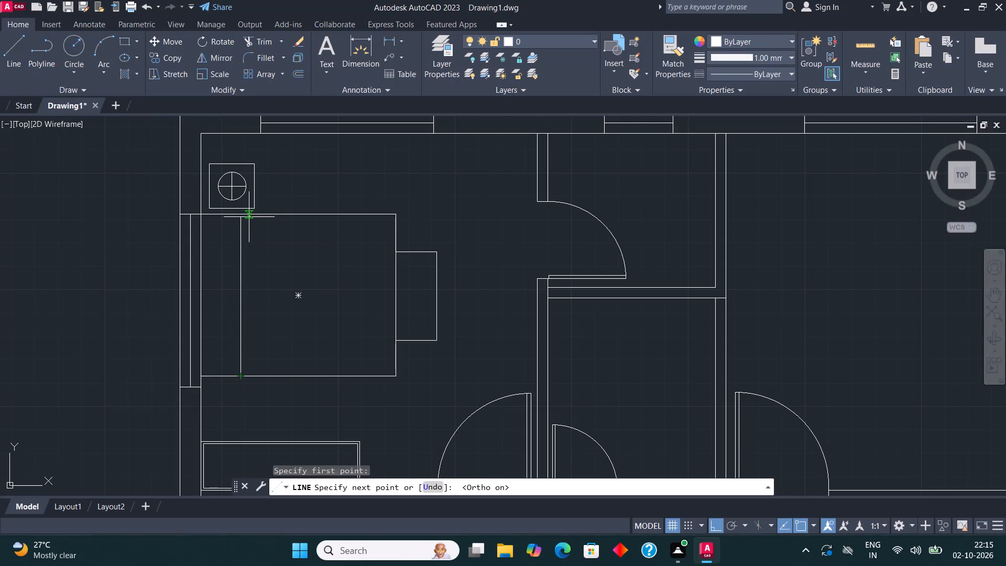
{"action": "left_click", "coordinate": [239, 217]}
{"action": "key", "text": "Escape"}
Copy the bed's vertical line four times toward the foot end at small, roughly equal spacing.
{"action": "left_click", "coordinate": [236, 260]}
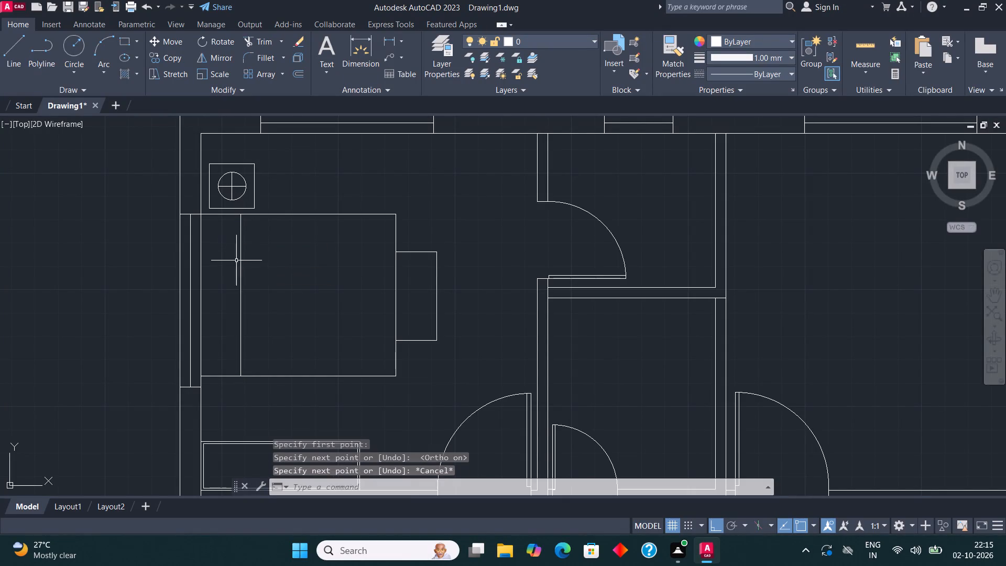
{"action": "left_click", "coordinate": [243, 264]}
{"action": "left_click_drag", "start_coordinate": [242, 264], "coordinate": [236, 260]}
{"action": "left_click", "coordinate": [243, 264]}
{"action": "left_click", "coordinate": [236, 258]}
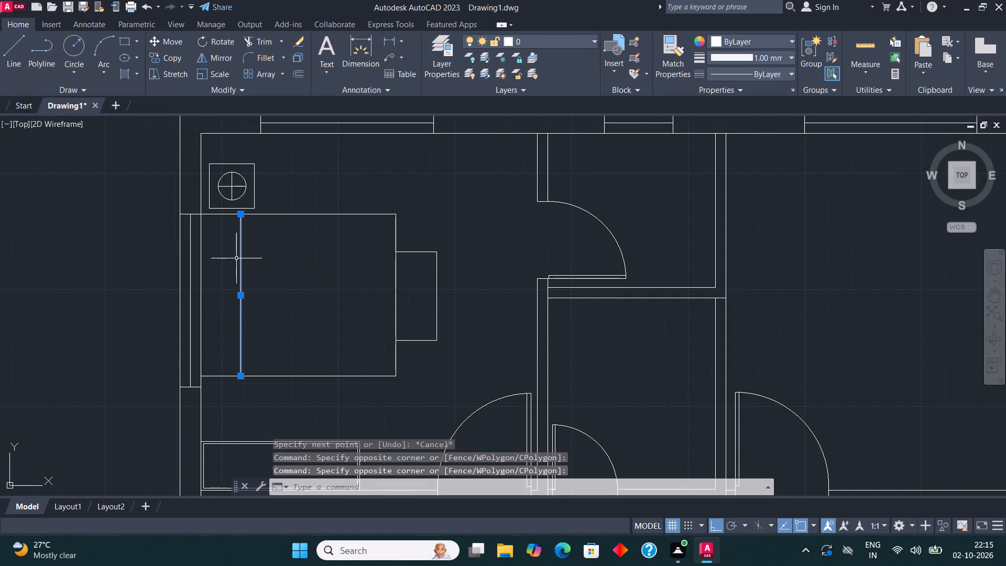
{"action": "left_click", "coordinate": [177, 63]}
{"action": "scroll", "coordinate": [238, 384], "scroll_direction": "up", "scroll_amount": 1}
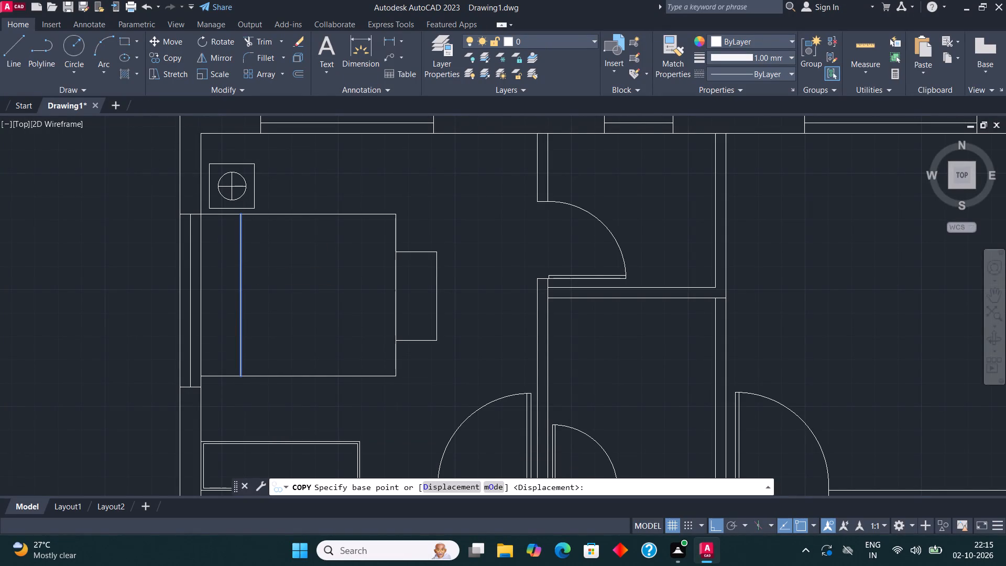
{"action": "scroll", "coordinate": [238, 384], "scroll_direction": "up", "scroll_amount": 2}
{"action": "left_click", "coordinate": [243, 356]}
{"action": "left_click", "coordinate": [266, 354]}
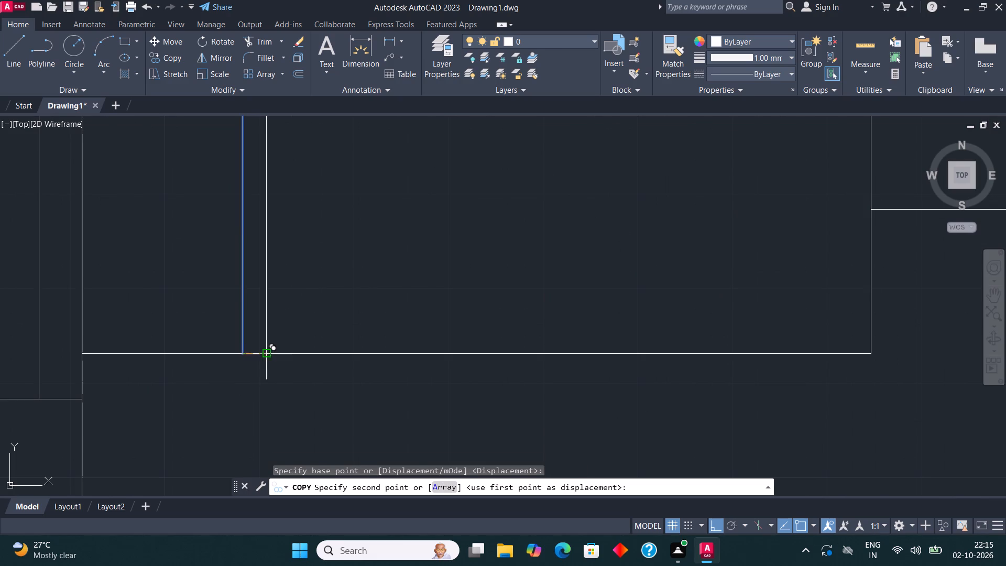
{"action": "left_click", "coordinate": [290, 354]}
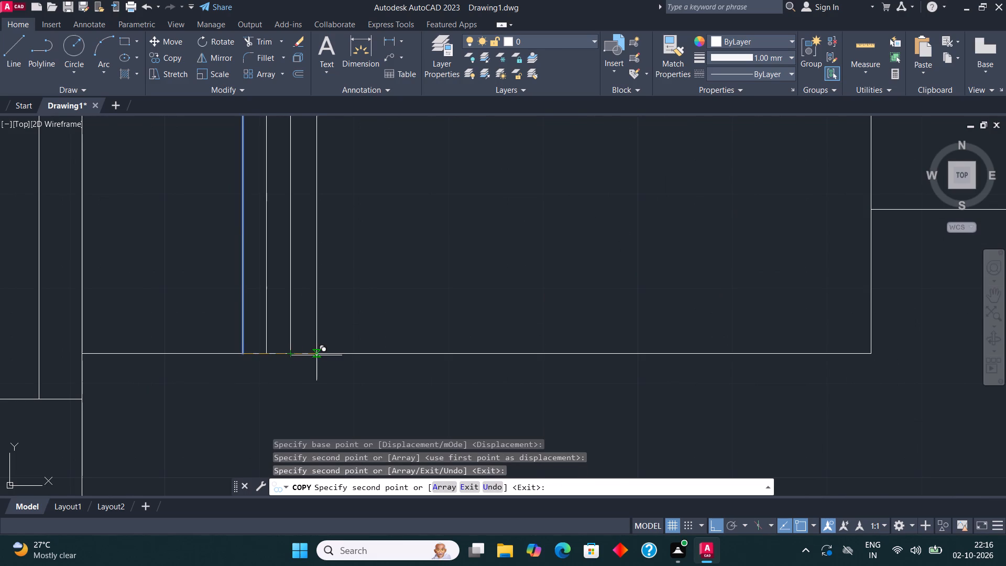
{"action": "left_click", "coordinate": [313, 355]}
{"action": "left_click", "coordinate": [338, 354]}
{"action": "scroll", "coordinate": [316, 344], "scroll_direction": "down", "scroll_amount": 2}
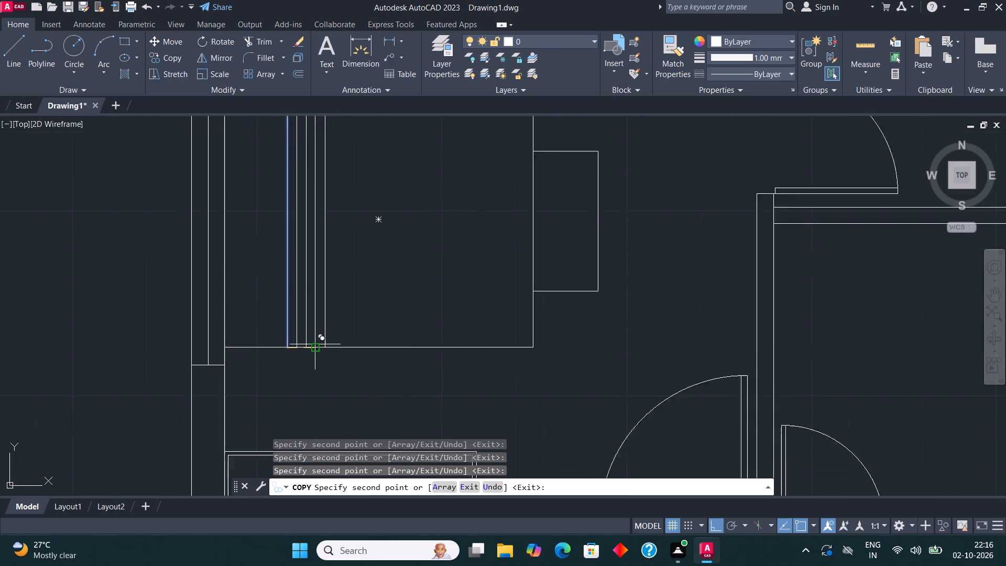
{"action": "scroll", "coordinate": [315, 344], "scroll_direction": "down", "scroll_amount": 1}
{"action": "key", "text": "Escape"}
Draw a small, roughly square rectangle on the bed between the vertical lines and the foot end.
{"action": "middle_click_drag", "start_coordinate": [332, 271], "coordinate": [323, 299]}
{"action": "left_click", "coordinate": [126, 41]}
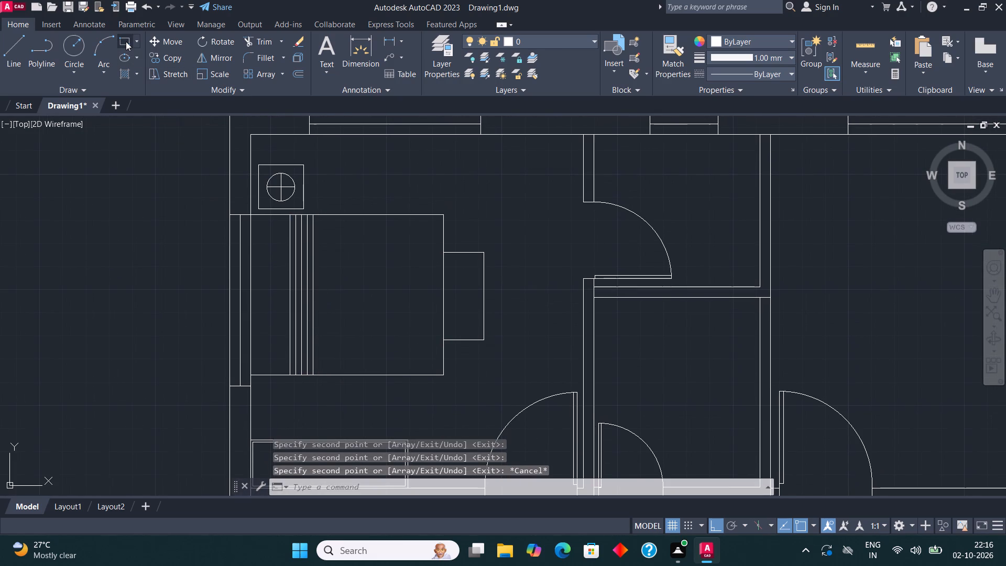
{"action": "left_click", "coordinate": [355, 266]}
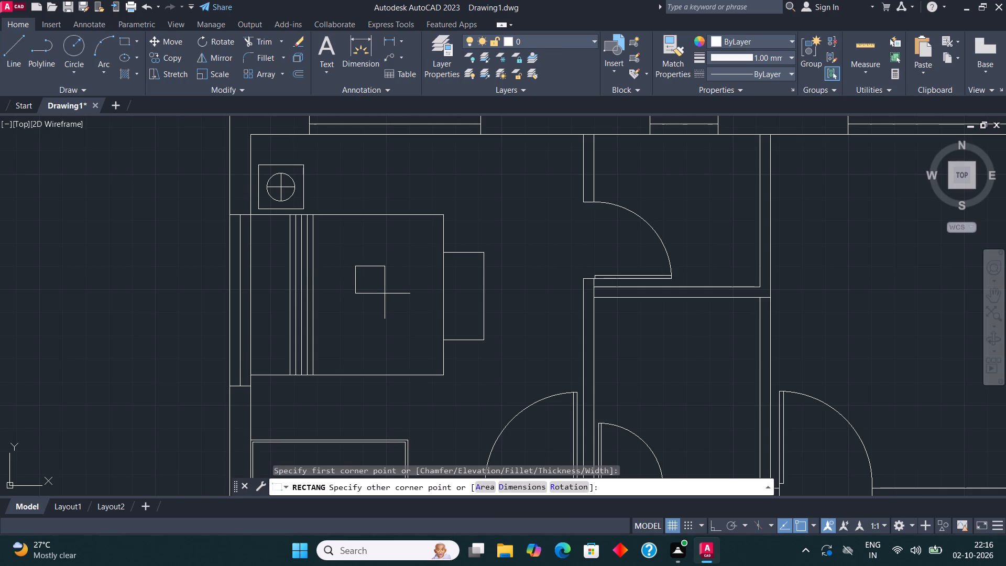
{"action": "left_click", "coordinate": [385, 295]}
Rotate the small square on the bed freehand into a diamond orientation, with Ortho off.
{"action": "scroll", "coordinate": [386, 294], "scroll_direction": "up", "scroll_amount": 2}
{"action": "left_click", "coordinate": [380, 282]}
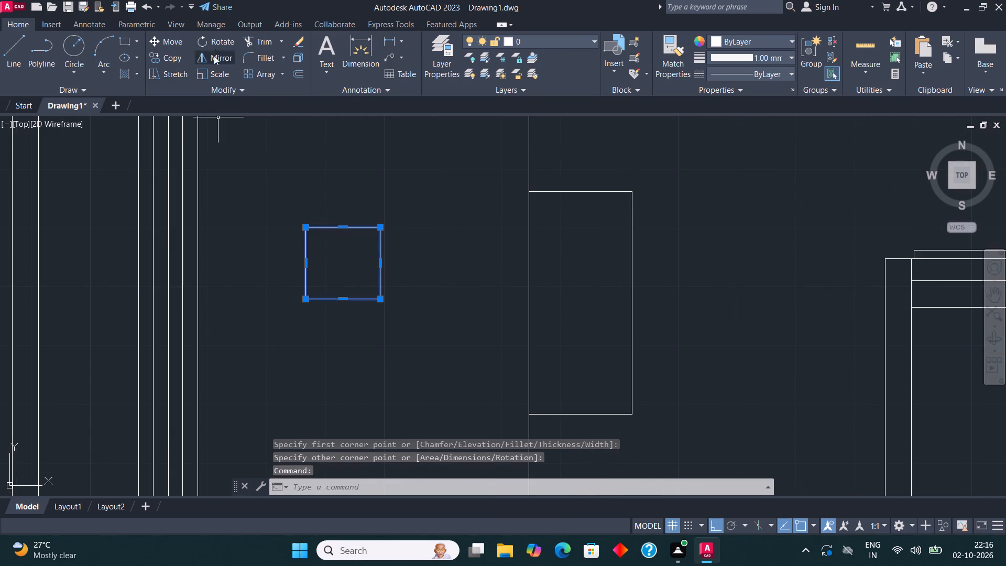
{"action": "left_click", "coordinate": [219, 42]}
{"action": "left_click", "coordinate": [362, 273]}
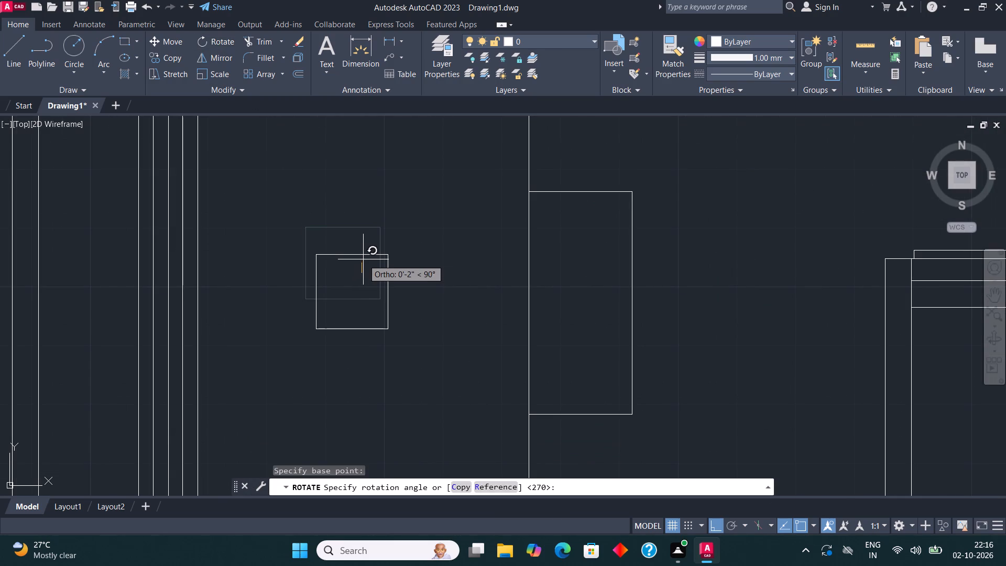
{"action": "key", "text": "F8"}
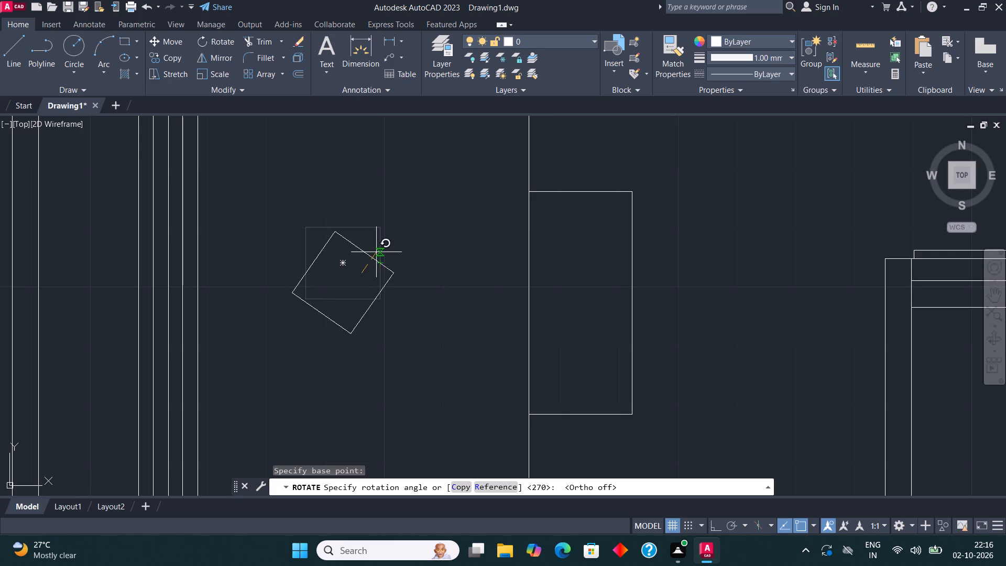
{"action": "left_click", "coordinate": [376, 252]}
Move the diamond on the bed onto the middle of the five vertical lines.
{"action": "left_click_drag", "start_coordinate": [407, 351], "coordinate": [403, 337]}
{"action": "left_click", "coordinate": [319, 281]}
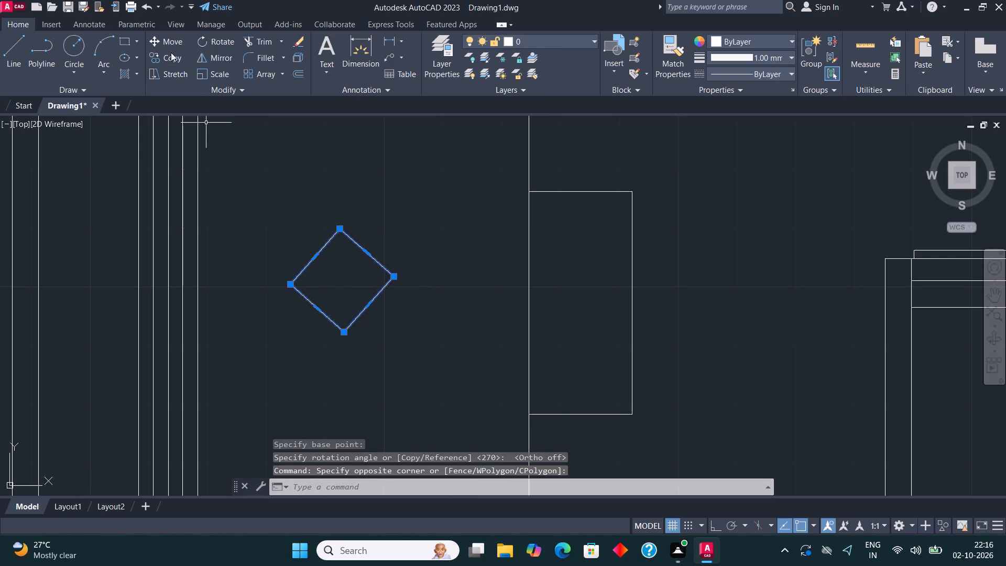
{"action": "left_click", "coordinate": [176, 36]}
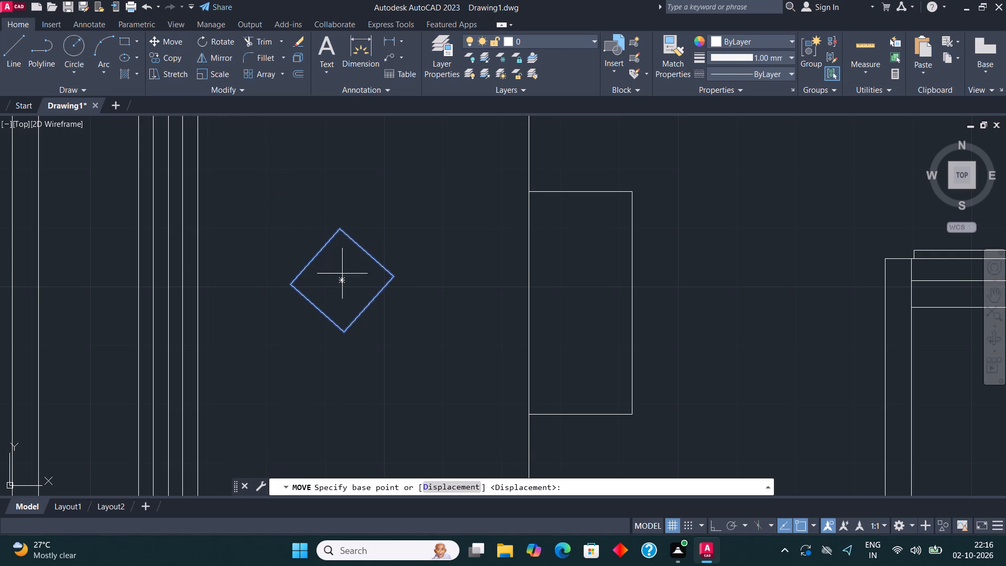
{"action": "left_click", "coordinate": [345, 285]}
{"action": "scroll", "coordinate": [369, 253], "scroll_direction": "down", "scroll_amount": 2}
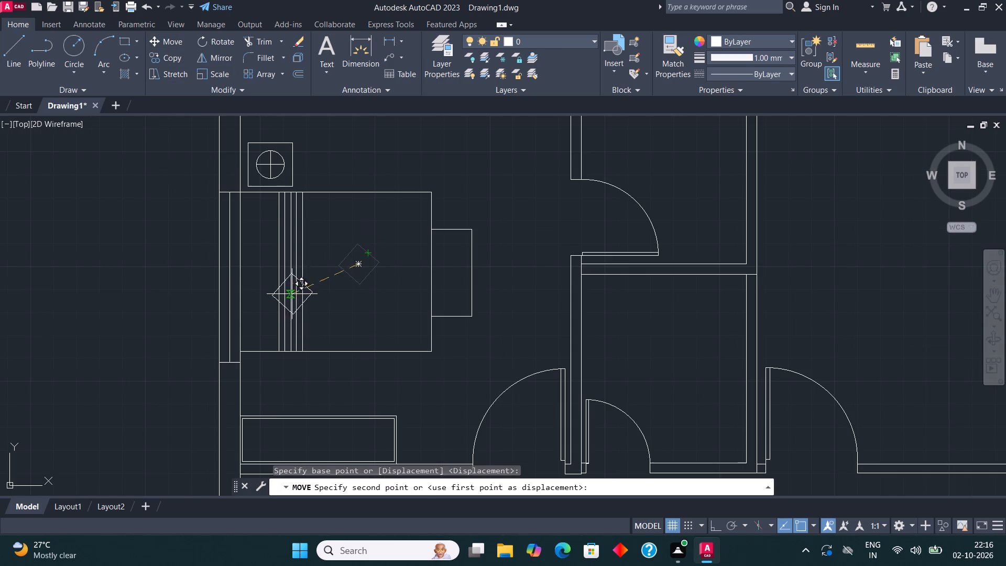
{"action": "scroll", "coordinate": [289, 298], "scroll_direction": "up", "scroll_amount": 2}
{"action": "left_click", "coordinate": [289, 289]}
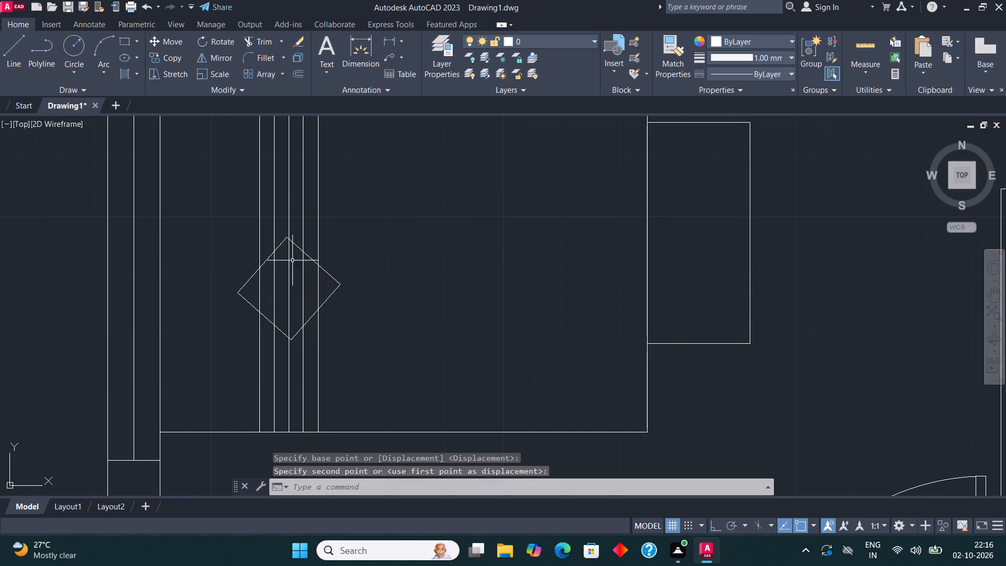
Copy the diamond twice along the vertical lines toward the bedside table, so the three diamonds overlap.
{"action": "left_click", "coordinate": [280, 246]}
{"action": "left_click", "coordinate": [174, 54]}
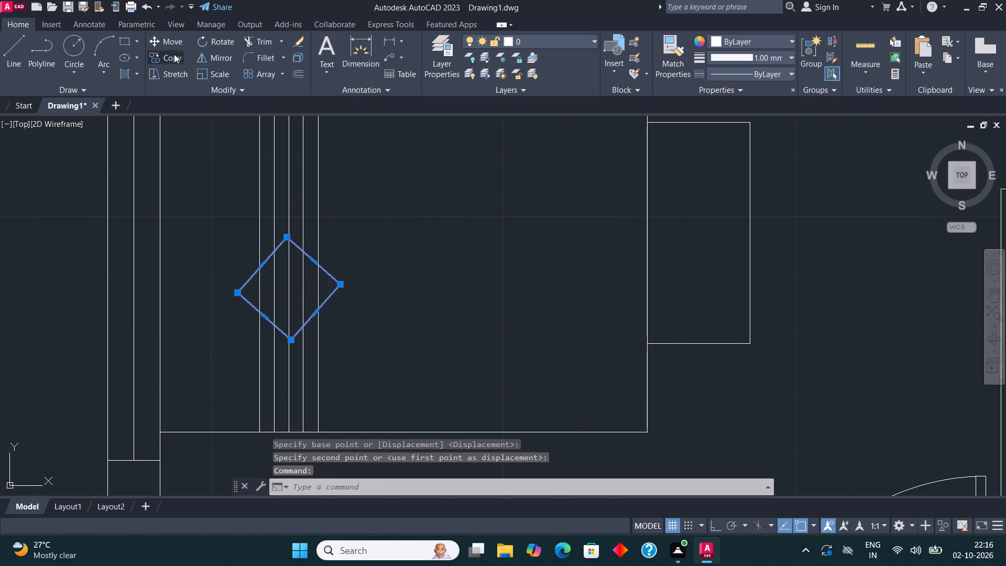
{"action": "left_click", "coordinate": [287, 290]}
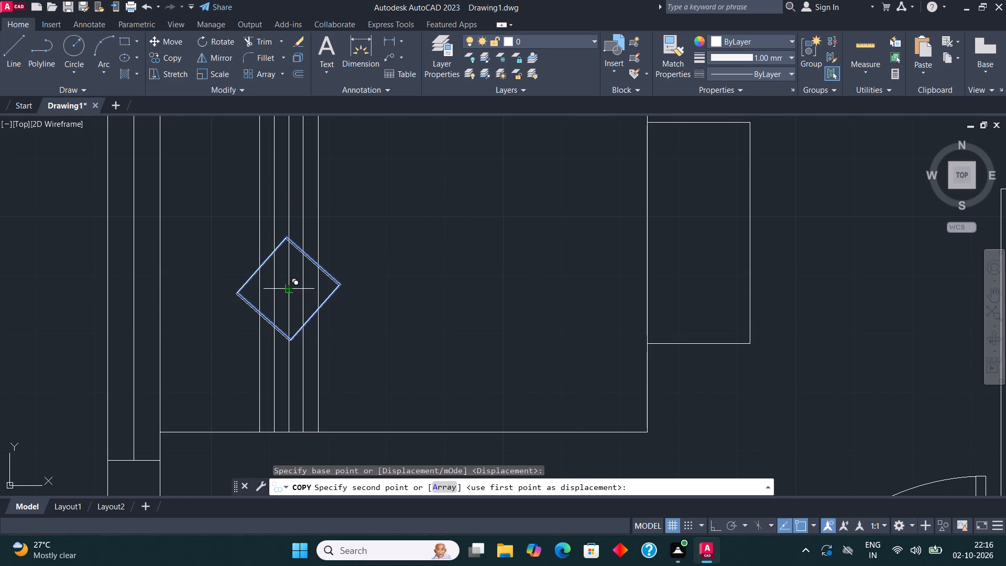
{"action": "scroll", "coordinate": [289, 290], "scroll_direction": "down", "scroll_amount": 1}
{"action": "left_click", "coordinate": [289, 252]}
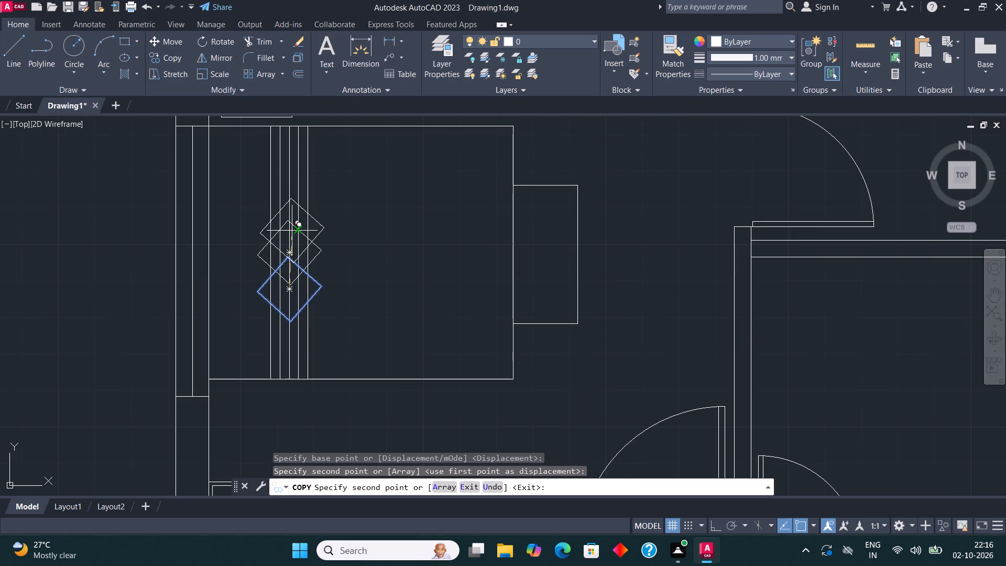
{"action": "left_click", "coordinate": [290, 215]}
{"action": "key", "text": "Escape"}
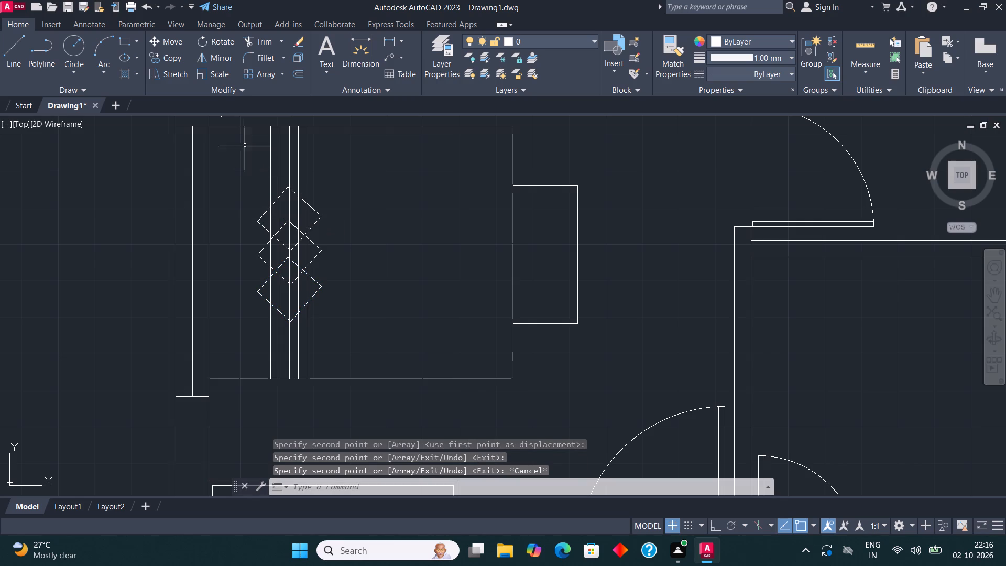
Trim the vertical lines inside the diamond farthest from the bedside table.
{"action": "left_click", "coordinate": [262, 40]}
{"action": "scroll", "coordinate": [286, 310], "scroll_direction": "up", "scroll_amount": 2}
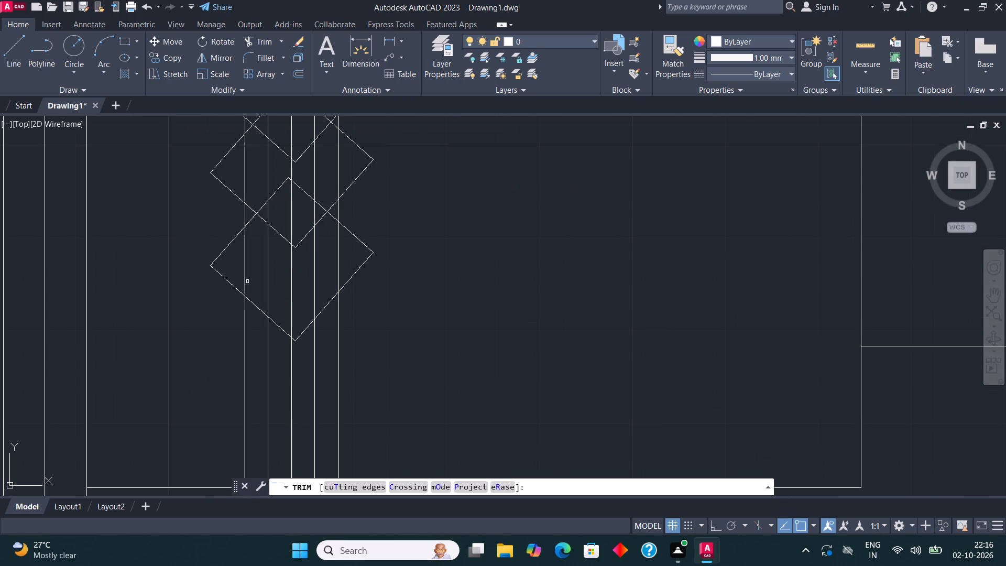
{"action": "left_click", "coordinate": [237, 267]}
{"action": "left_click", "coordinate": [340, 260]}
Trim the vertical lines inside the middle diamond and the corner of the neighbouring diamond that overlaps it.
{"action": "middle_click_drag", "start_coordinate": [311, 242], "coordinate": [299, 334]}
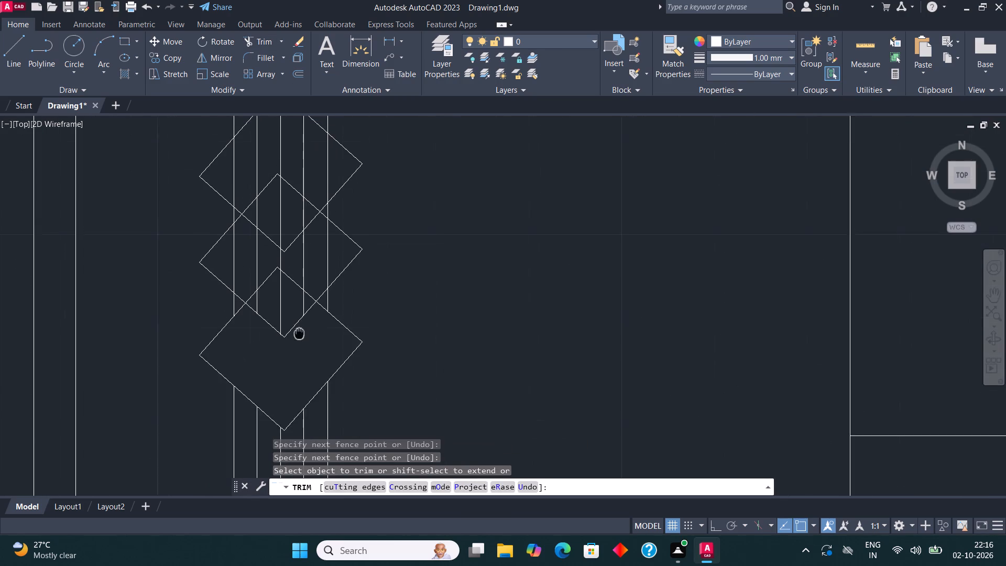
{"action": "middle_click_drag", "start_coordinate": [299, 334], "coordinate": [298, 340]}
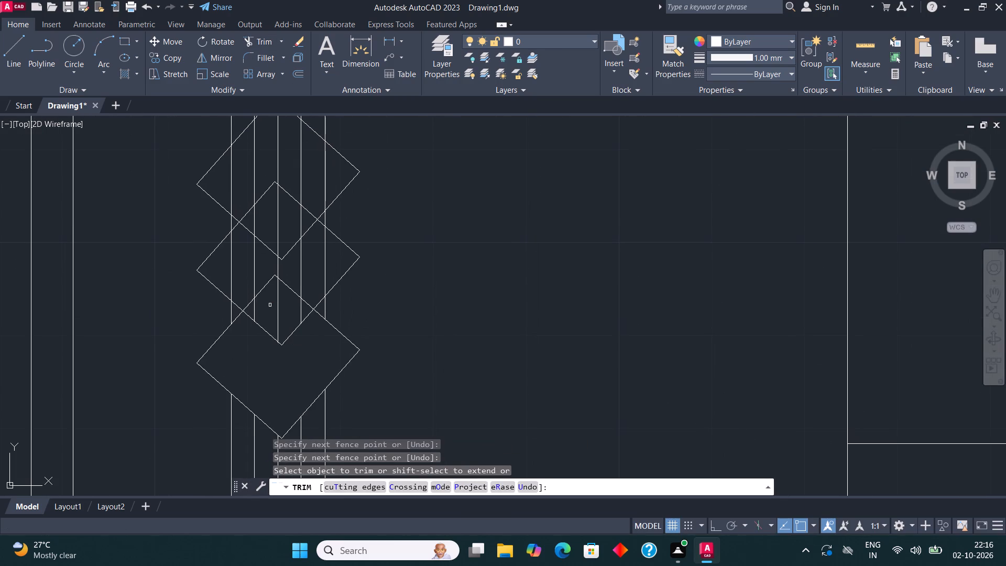
{"action": "left_click", "coordinate": [223, 275]}
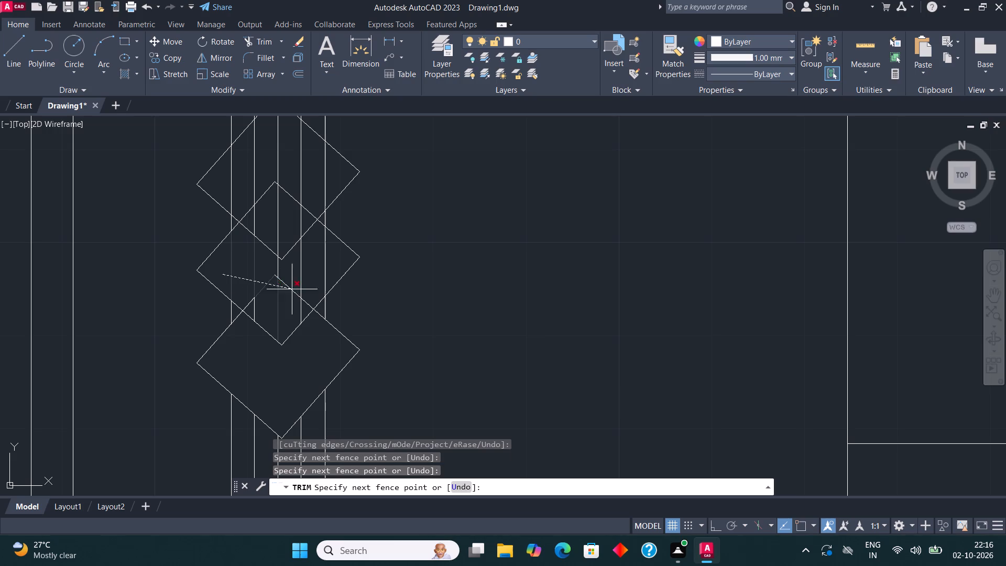
{"action": "left_click", "coordinate": [305, 281]}
{"action": "left_click", "coordinate": [252, 296]}
{"action": "left_click", "coordinate": [260, 313]}
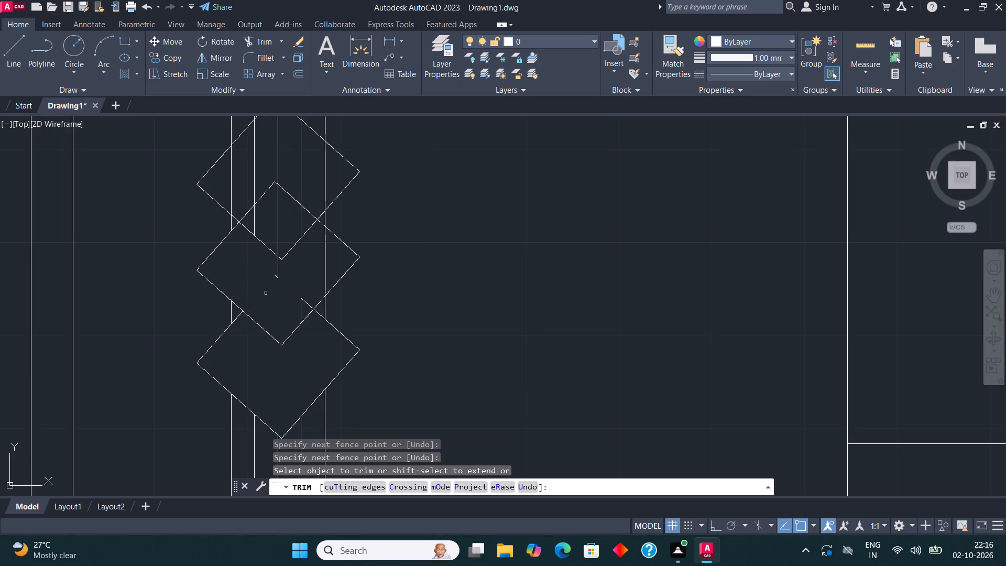
{"action": "left_click", "coordinate": [269, 286]}
{"action": "left_click", "coordinate": [311, 254]}
{"action": "left_click", "coordinate": [264, 272]}
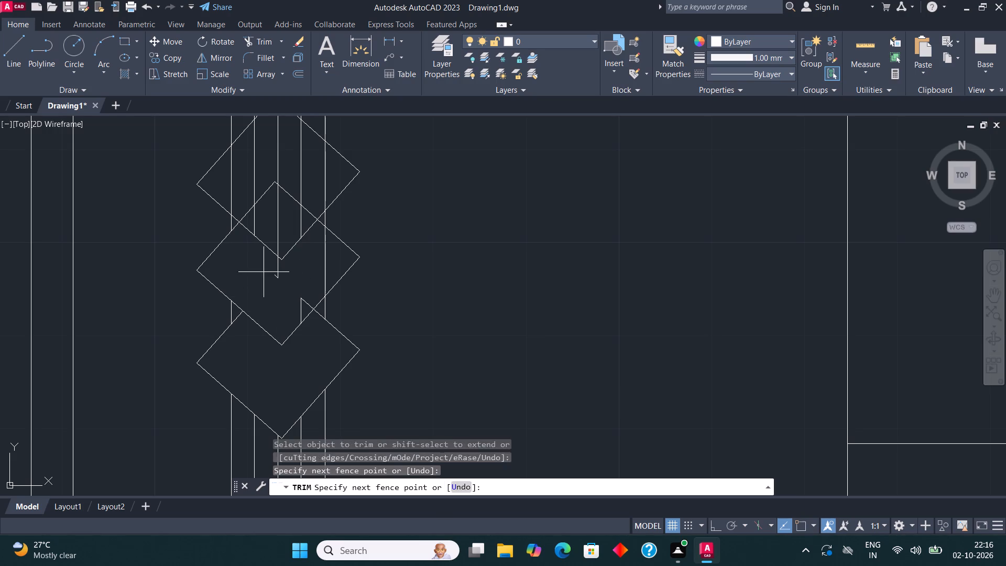
{"action": "left_click", "coordinate": [335, 262]}
{"action": "left_click", "coordinate": [287, 312]}
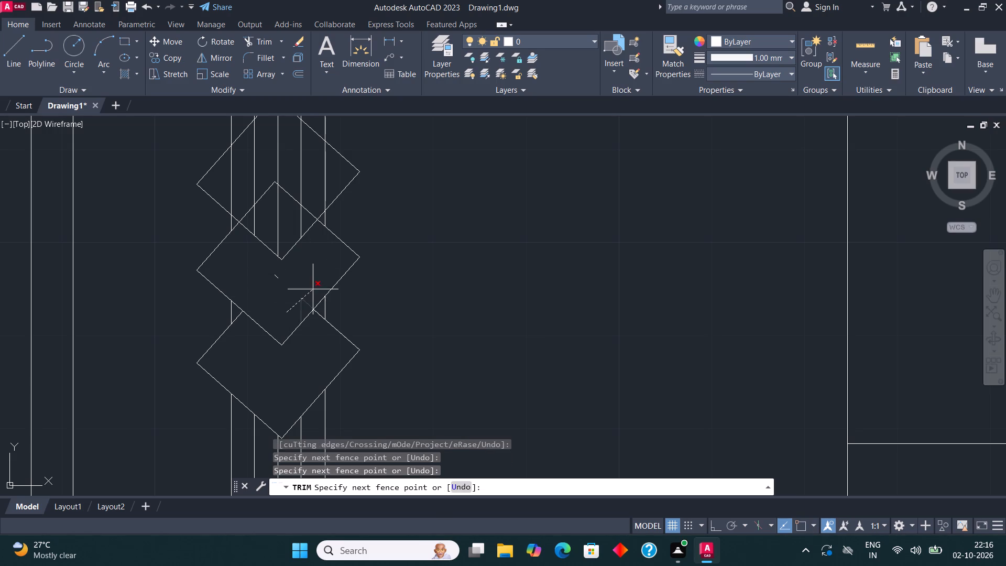
{"action": "left_click", "coordinate": [313, 289]}
{"action": "left_click", "coordinate": [270, 281]}
{"action": "left_click", "coordinate": [284, 273]}
Trim the vertical lines inside the diamond nearest the bedside table and the middle diamond's corner overlapping it.
{"action": "scroll", "coordinate": [287, 275], "scroll_direction": "down", "scroll_amount": 3}
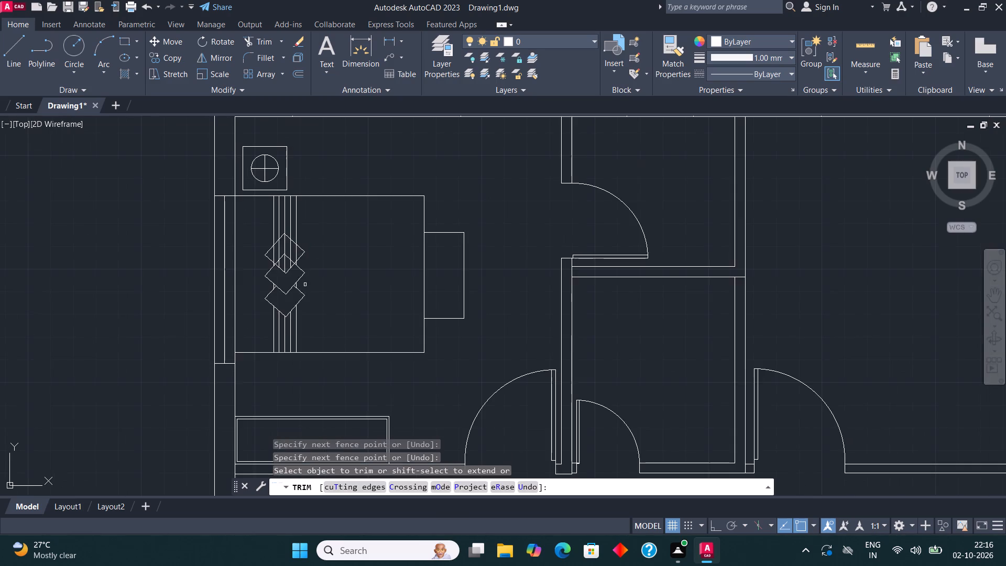
{"action": "middle_click_drag", "start_coordinate": [318, 293], "coordinate": [317, 329]}
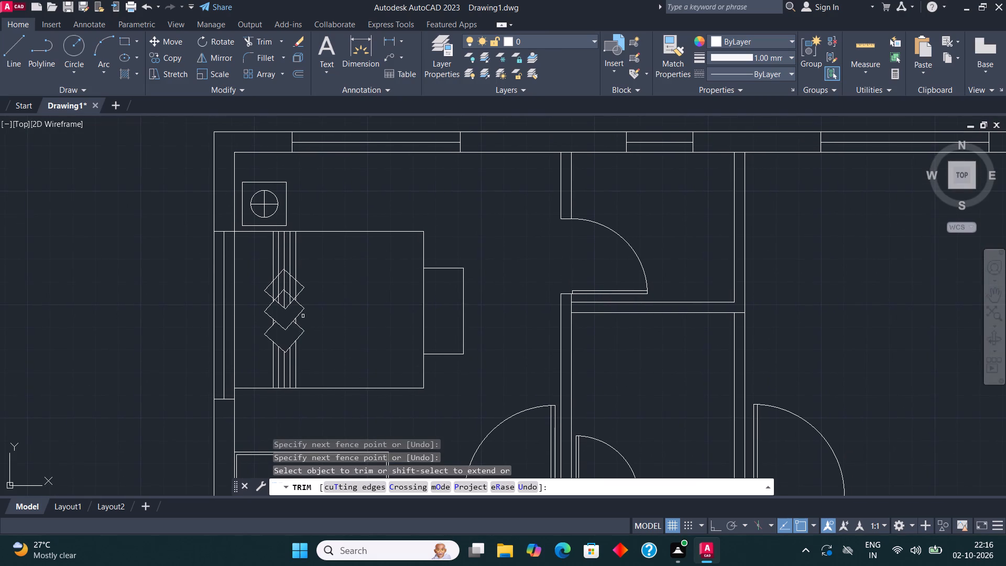
{"action": "scroll", "coordinate": [284, 300], "scroll_direction": "up", "scroll_amount": 4}
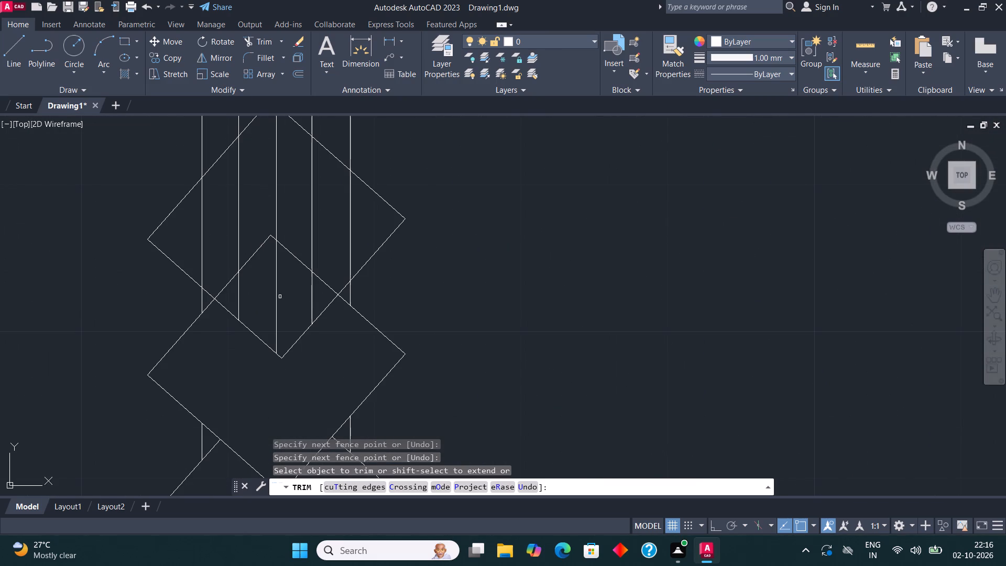
{"action": "left_click", "coordinate": [299, 232]}
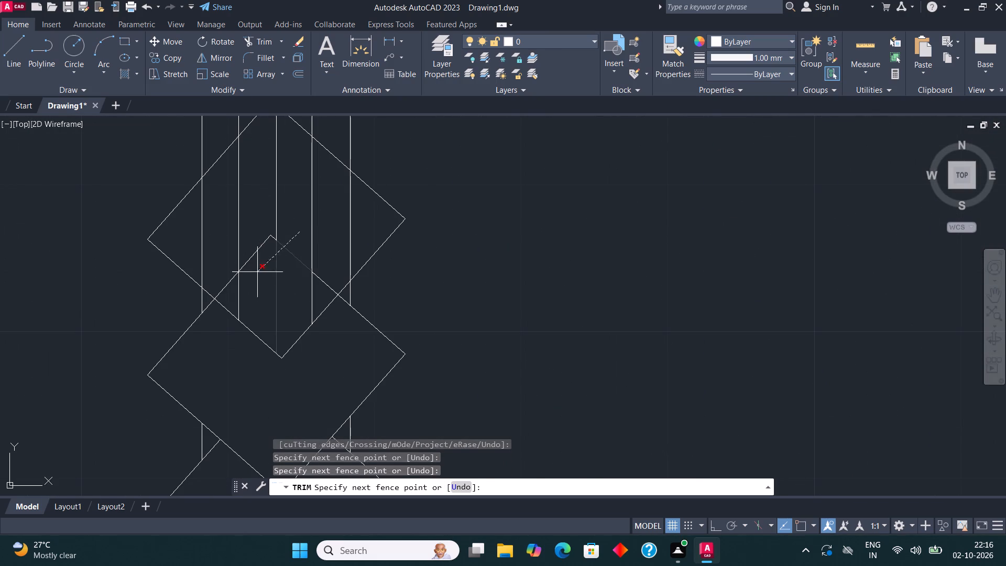
{"action": "left_click", "coordinate": [256, 279]}
{"action": "left_click", "coordinate": [201, 236]}
{"action": "left_click", "coordinate": [217, 233]}
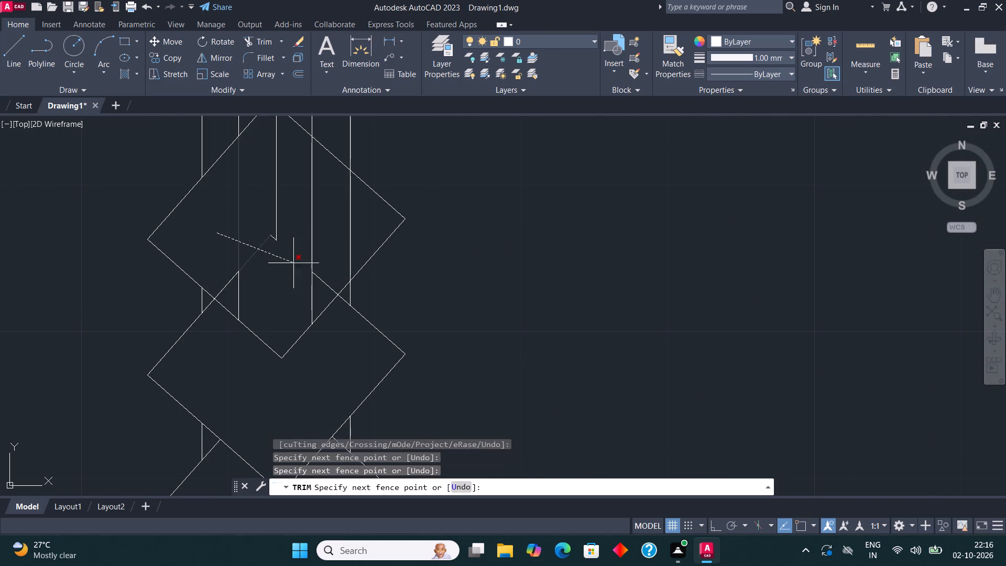
{"action": "left_click", "coordinate": [293, 263]}
{"action": "left_click", "coordinate": [250, 212]}
{"action": "left_click", "coordinate": [355, 219]}
{"action": "left_click", "coordinate": [274, 233]}
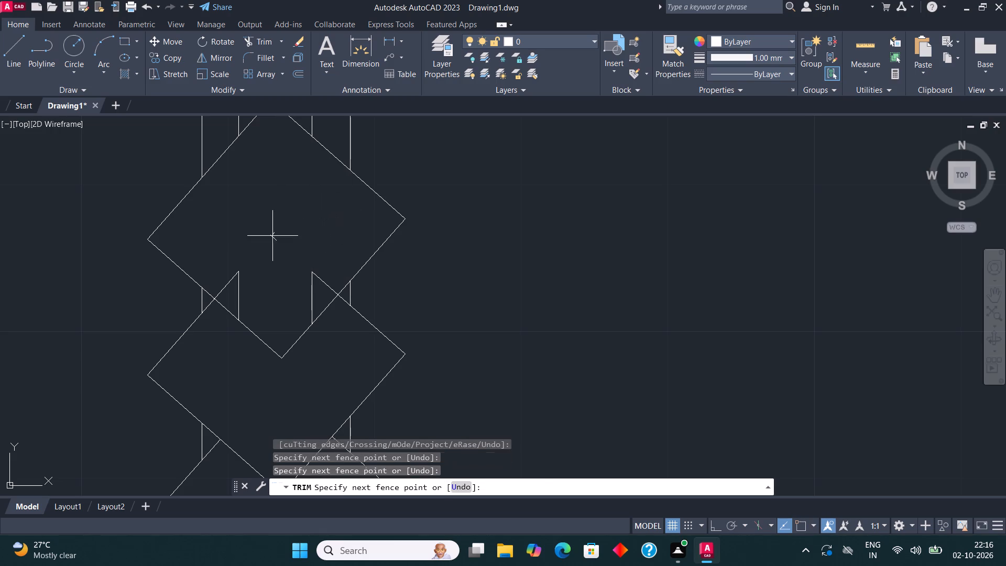
{"action": "left_click", "coordinate": [225, 292]}
{"action": "left_click_drag", "start_coordinate": [210, 282], "coordinate": [218, 283]}
{"action": "left_click", "coordinate": [330, 279]}
{"action": "scroll", "coordinate": [282, 254], "scroll_direction": "down", "scroll_amount": 2}
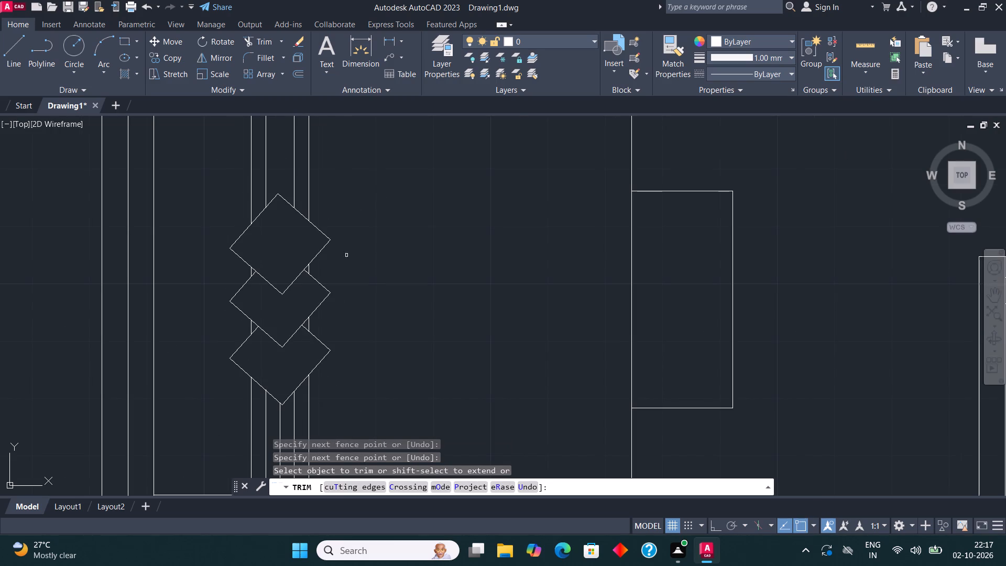
{"action": "scroll", "coordinate": [346, 256], "scroll_direction": "down", "scroll_amount": 2}
{"action": "key", "text": "Escape"}
Move the three diamonds and their vertical lines together a short distance toward the bed's head end.
{"action": "scroll", "coordinate": [411, 276], "scroll_direction": "down", "scroll_amount": 1}
{"action": "middle_click_drag", "start_coordinate": [411, 276], "coordinate": [400, 268]}
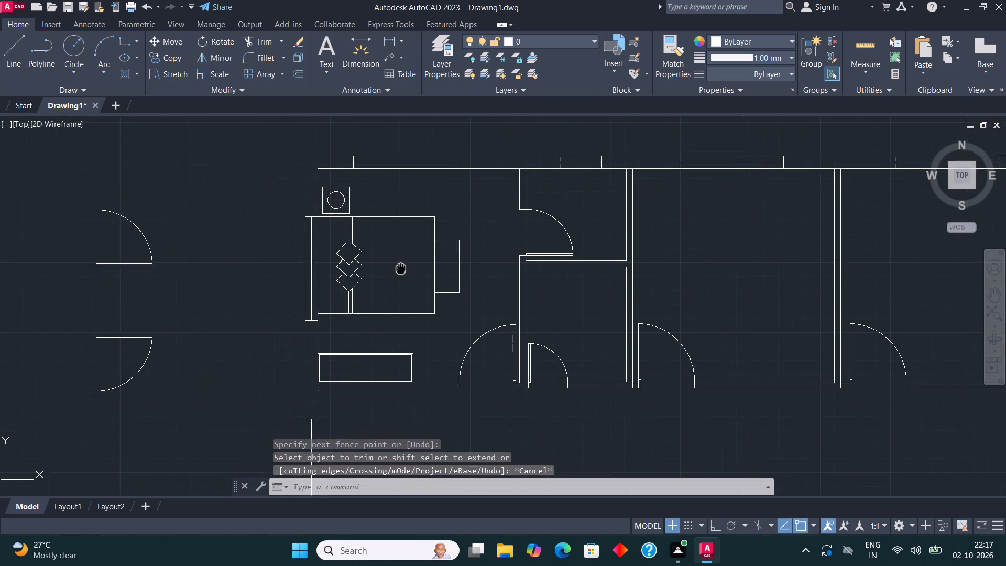
{"action": "middle_click_drag", "start_coordinate": [400, 268], "coordinate": [380, 250]}
{"action": "scroll", "coordinate": [263, 268], "scroll_direction": "up", "scroll_amount": 1}
{"action": "left_click", "coordinate": [398, 275]}
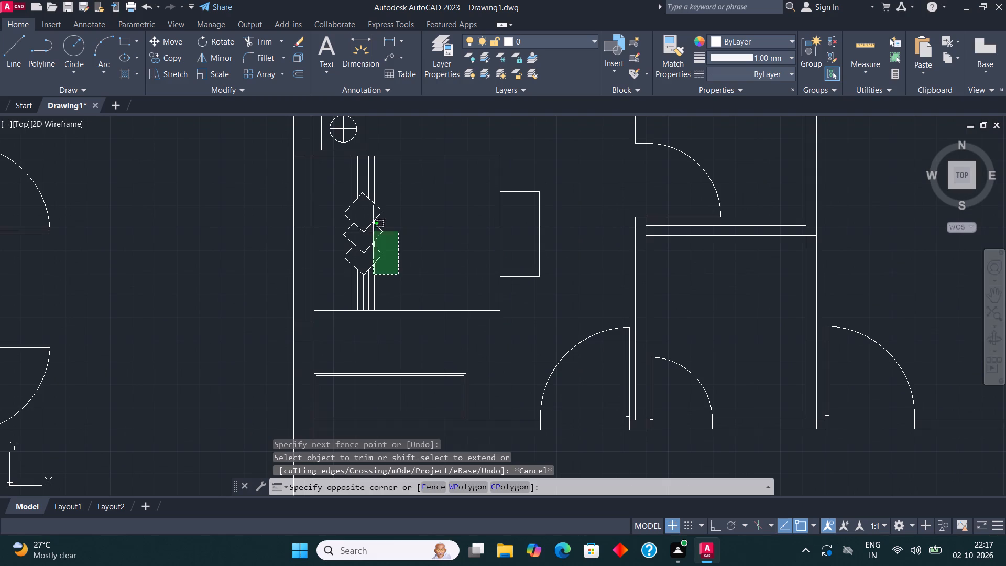
{"action": "left_click", "coordinate": [332, 180]}
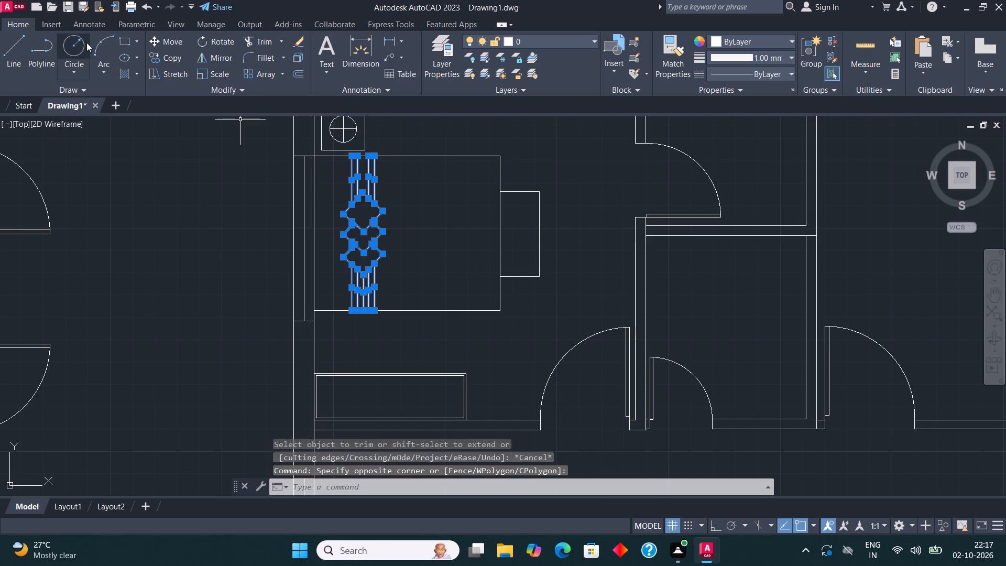
{"action": "left_click", "coordinate": [161, 38]}
{"action": "scroll", "coordinate": [350, 311], "scroll_direction": "up", "scroll_amount": 3}
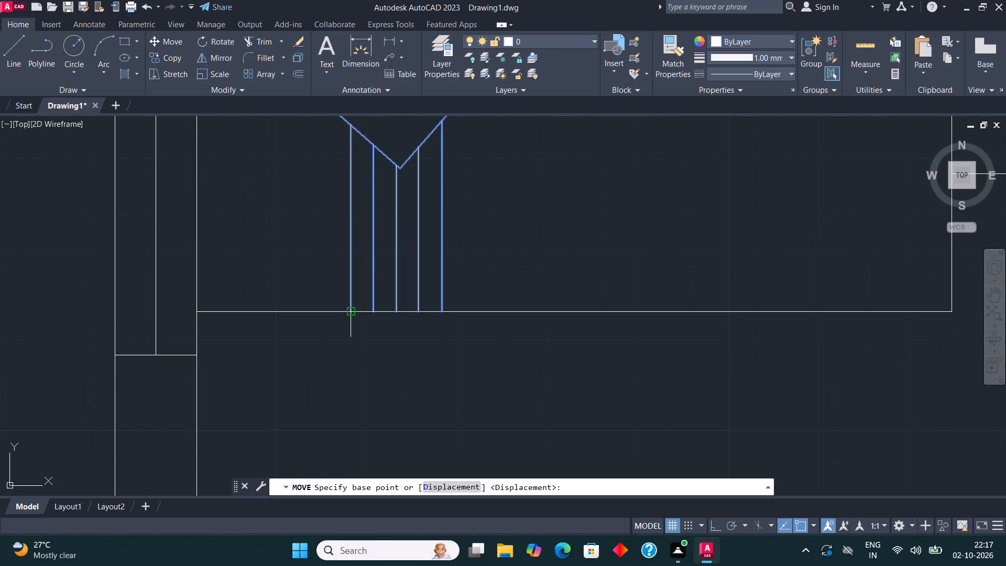
{"action": "left_click", "coordinate": [349, 310]}
{"action": "left_click", "coordinate": [300, 312]}
Draw the missing centre line from the tip of the diamond nearest the bedside table straight to the bed's edge.
{"action": "scroll", "coordinate": [291, 369], "scroll_direction": "down", "scroll_amount": 3}
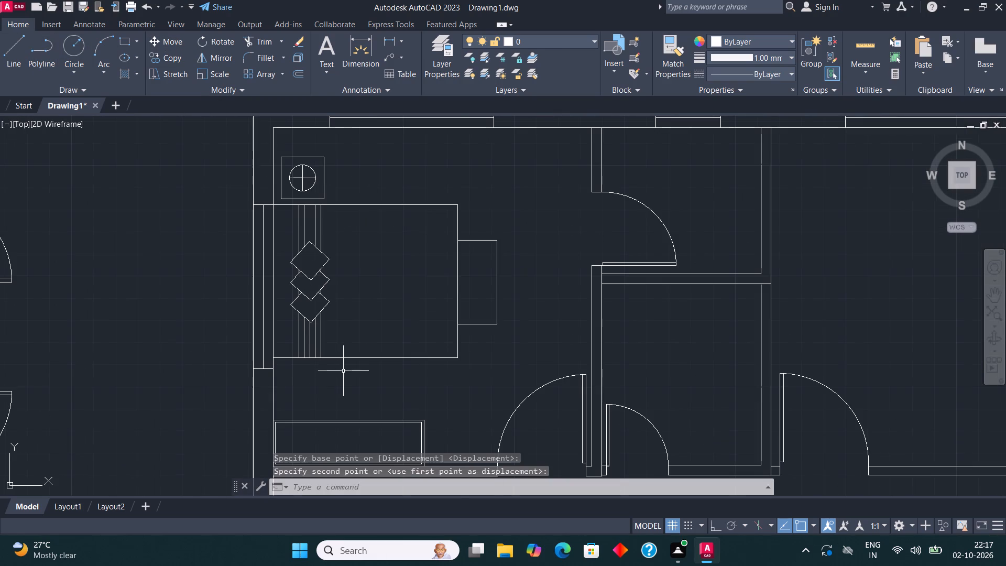
{"action": "middle_click_drag", "start_coordinate": [408, 323], "coordinate": [351, 361]}
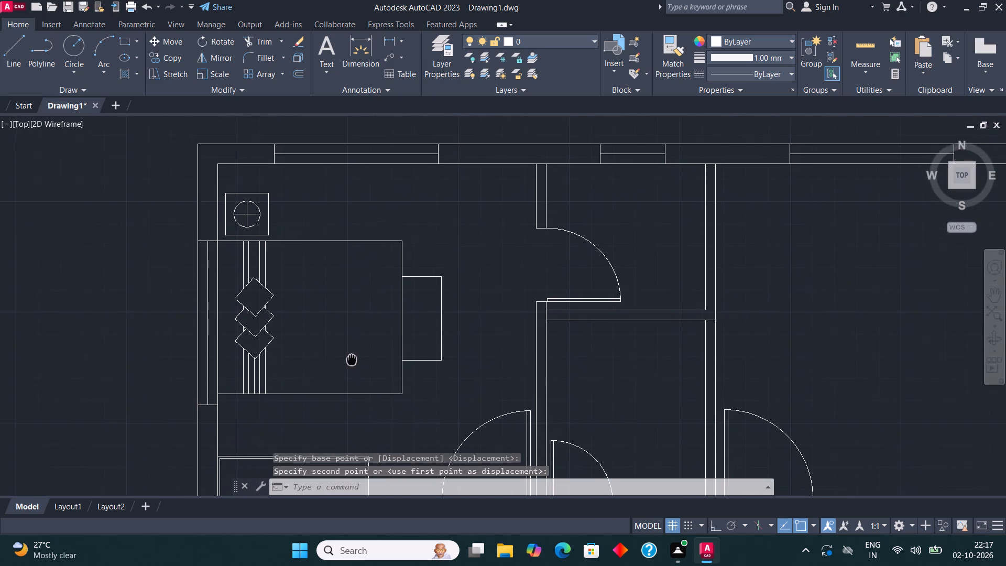
{"action": "middle_click_drag", "start_coordinate": [351, 361], "coordinate": [348, 362]}
{"action": "middle_click_drag", "start_coordinate": [396, 336], "coordinate": [359, 311]}
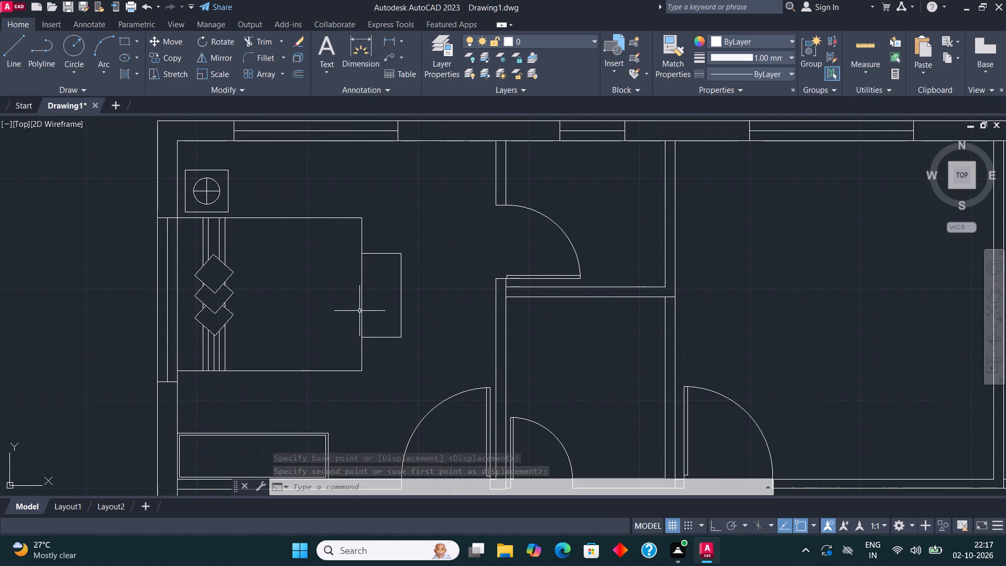
{"action": "scroll", "coordinate": [206, 258], "scroll_direction": "up", "scroll_amount": 2}
{"action": "left_click", "coordinate": [21, 61]}
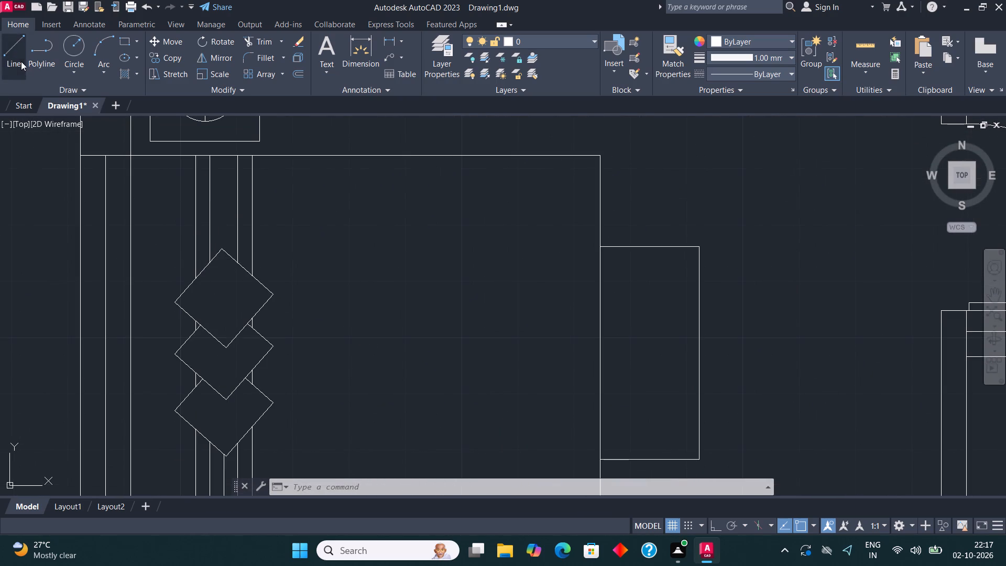
{"action": "left_click", "coordinate": [219, 246]}
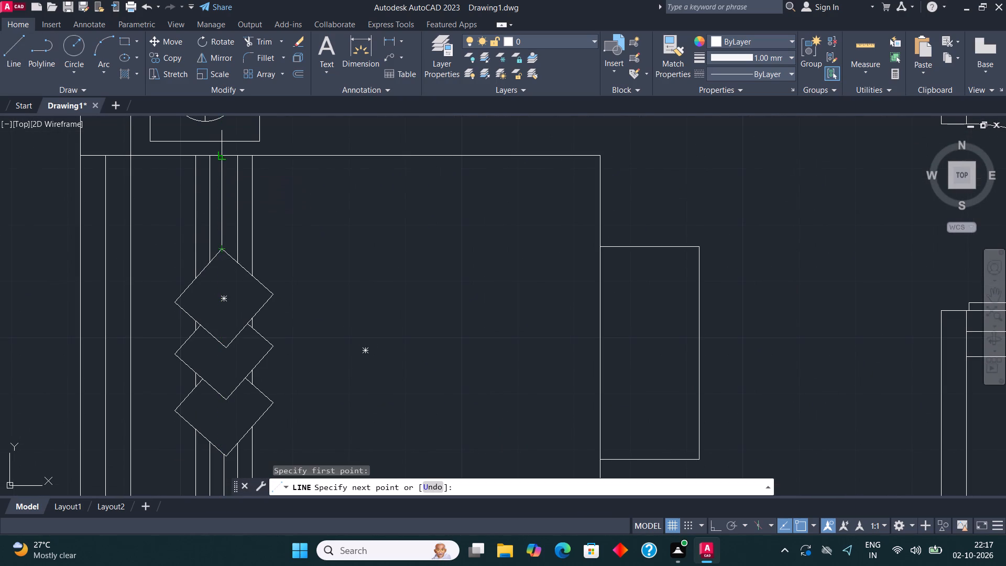
{"action": "left_click", "coordinate": [223, 155]}
{"action": "key", "text": "Escape"}
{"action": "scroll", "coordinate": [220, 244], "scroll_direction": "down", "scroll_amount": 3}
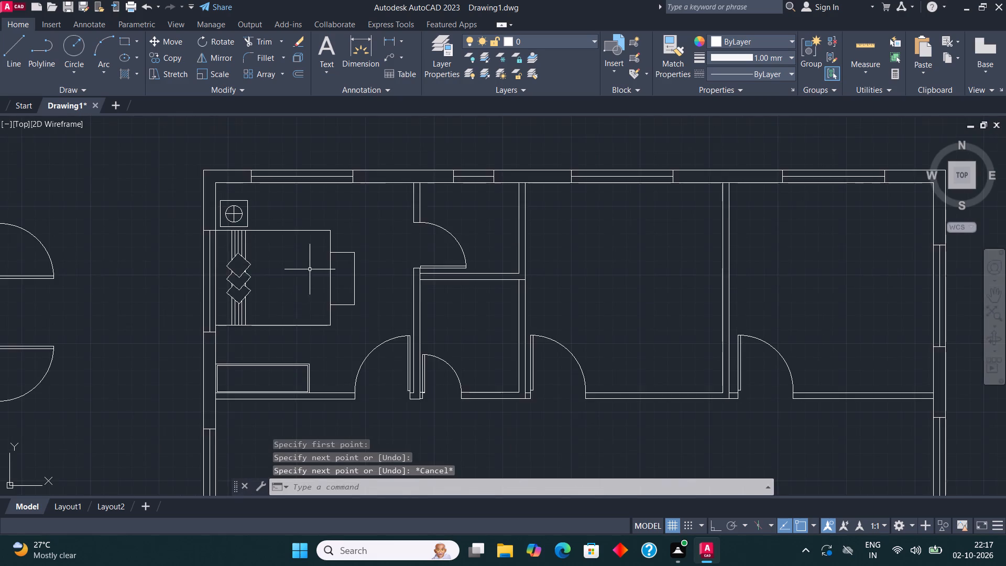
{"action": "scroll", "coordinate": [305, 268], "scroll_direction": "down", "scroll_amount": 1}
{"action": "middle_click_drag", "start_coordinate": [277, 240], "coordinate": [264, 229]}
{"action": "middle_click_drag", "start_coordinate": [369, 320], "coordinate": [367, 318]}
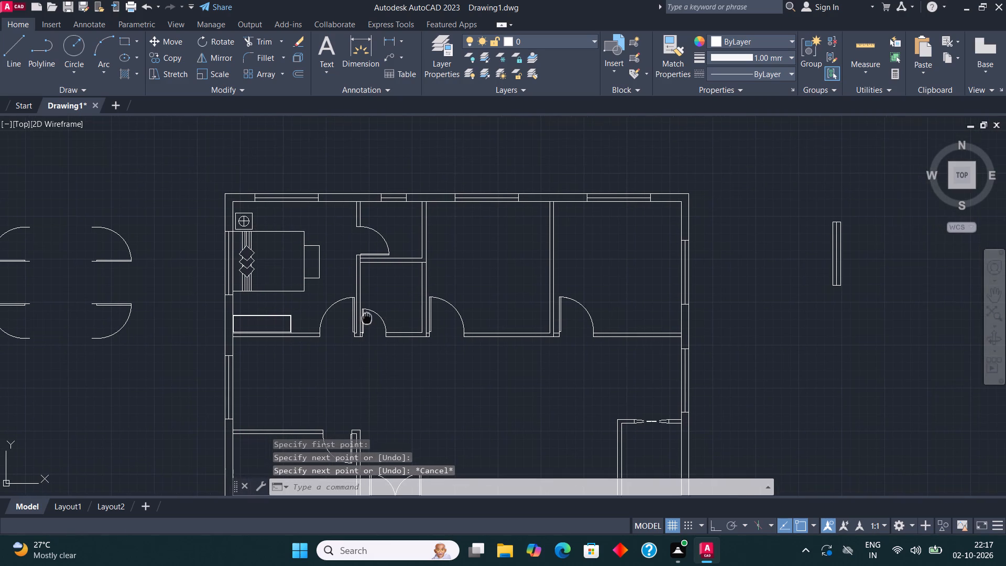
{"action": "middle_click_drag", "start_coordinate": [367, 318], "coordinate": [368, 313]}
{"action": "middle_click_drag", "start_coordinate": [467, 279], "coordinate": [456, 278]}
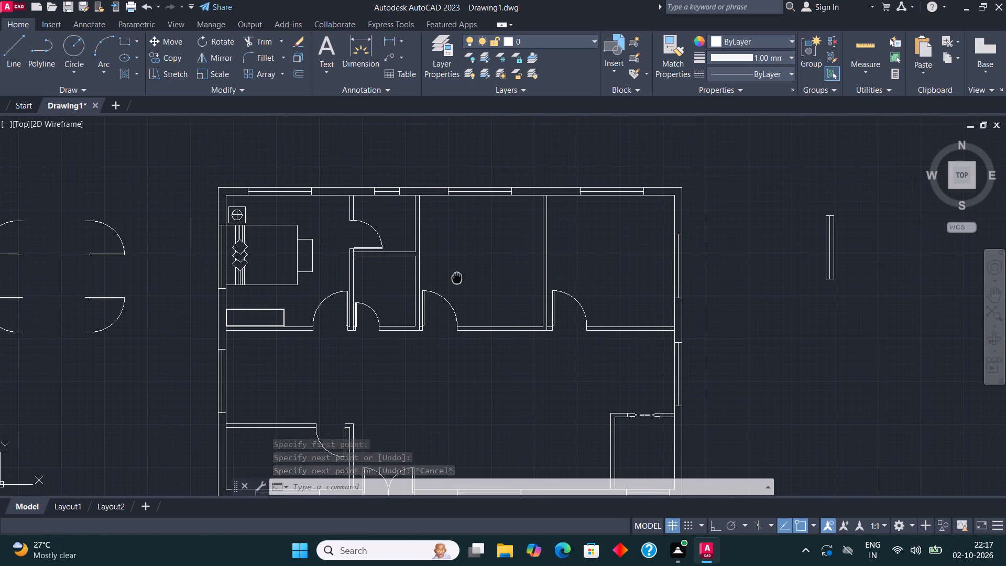
Copy the spare toilet into the upper bathroom, with its tank against the outer wall near the bathroom's east partition.
{"action": "middle_click_drag", "start_coordinate": [456, 278], "coordinate": [399, 291]}
{"action": "scroll", "coordinate": [397, 270], "scroll_direction": "down", "scroll_amount": 2}
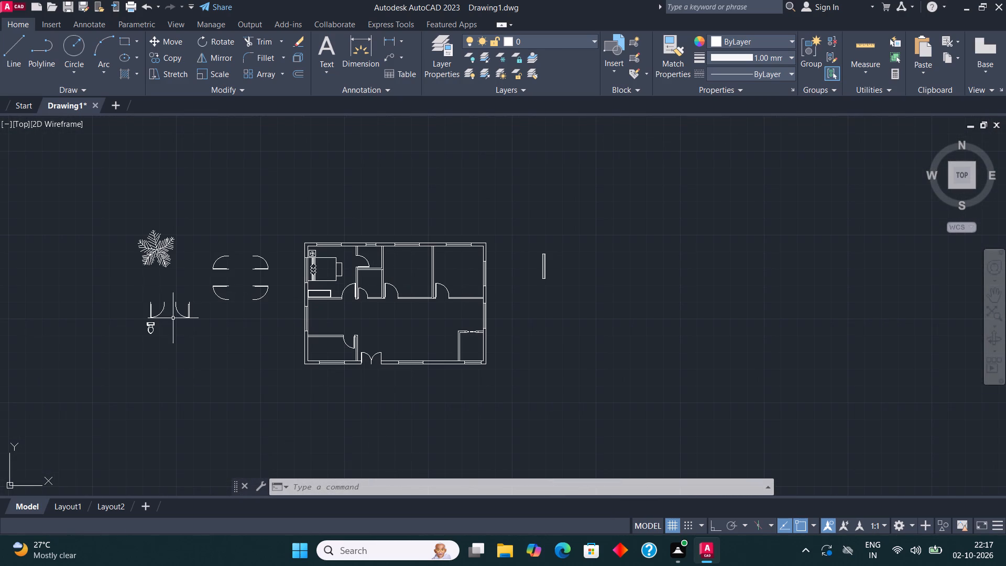
{"action": "scroll", "coordinate": [151, 326], "scroll_direction": "up", "scroll_amount": 3}
{"action": "scroll", "coordinate": [144, 322], "scroll_direction": "down", "scroll_amount": 2}
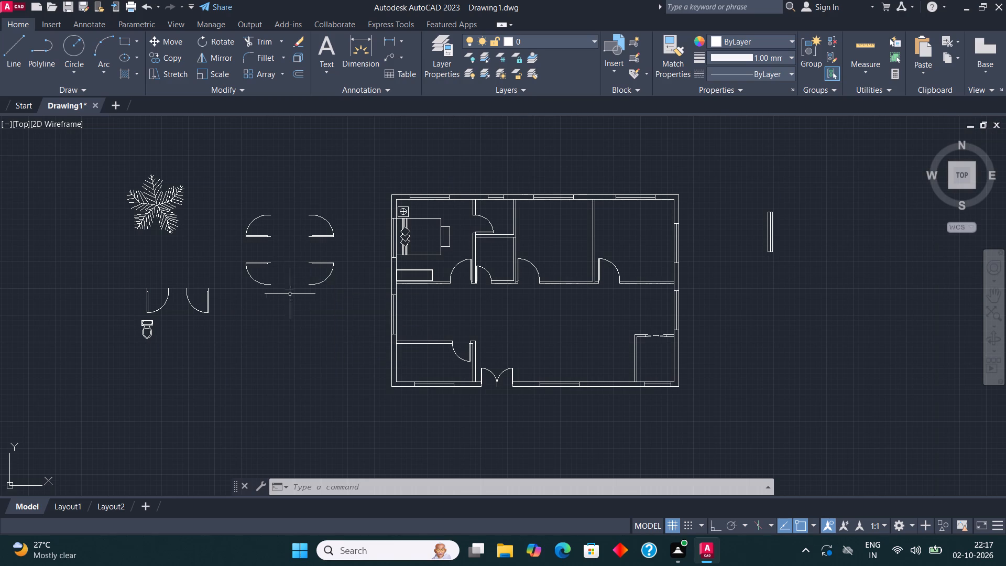
{"action": "scroll", "coordinate": [138, 365], "scroll_direction": "up", "scroll_amount": 2}
{"action": "left_click", "coordinate": [157, 262]}
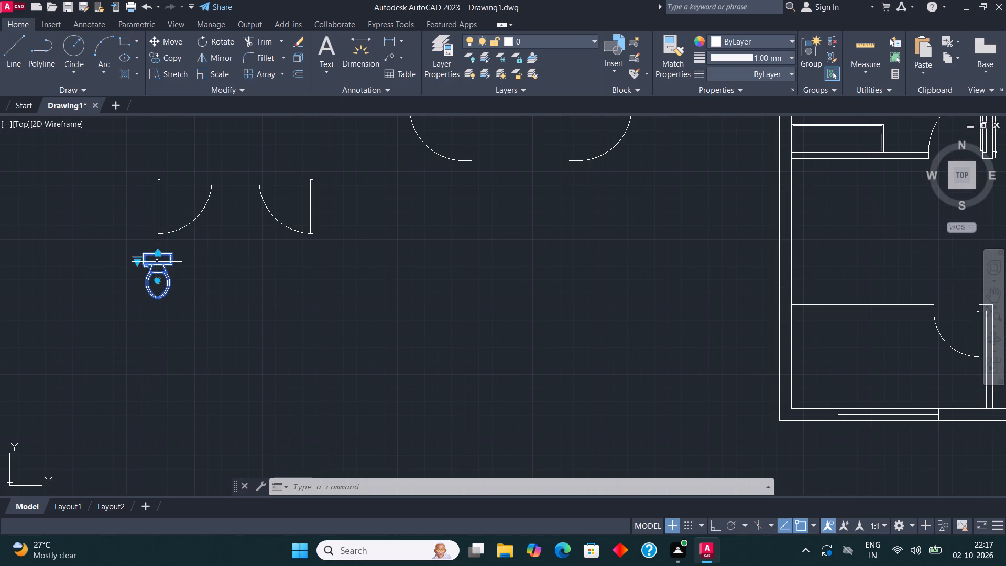
{"action": "left_click", "coordinate": [167, 61]}
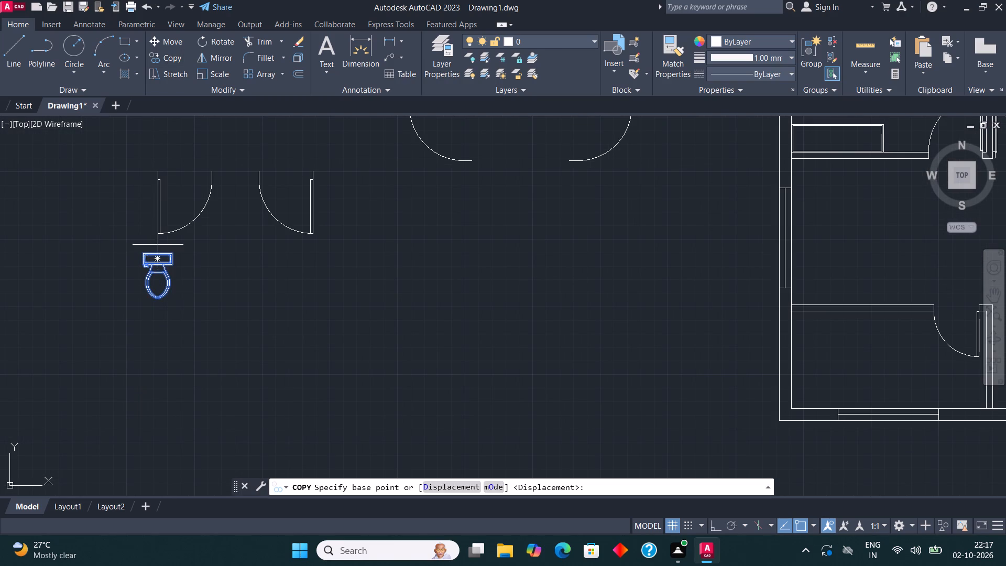
{"action": "left_click", "coordinate": [171, 253]}
{"action": "scroll", "coordinate": [179, 322], "scroll_direction": "down", "scroll_amount": 2}
{"action": "scroll", "coordinate": [543, 171], "scroll_direction": "up", "scroll_amount": 3}
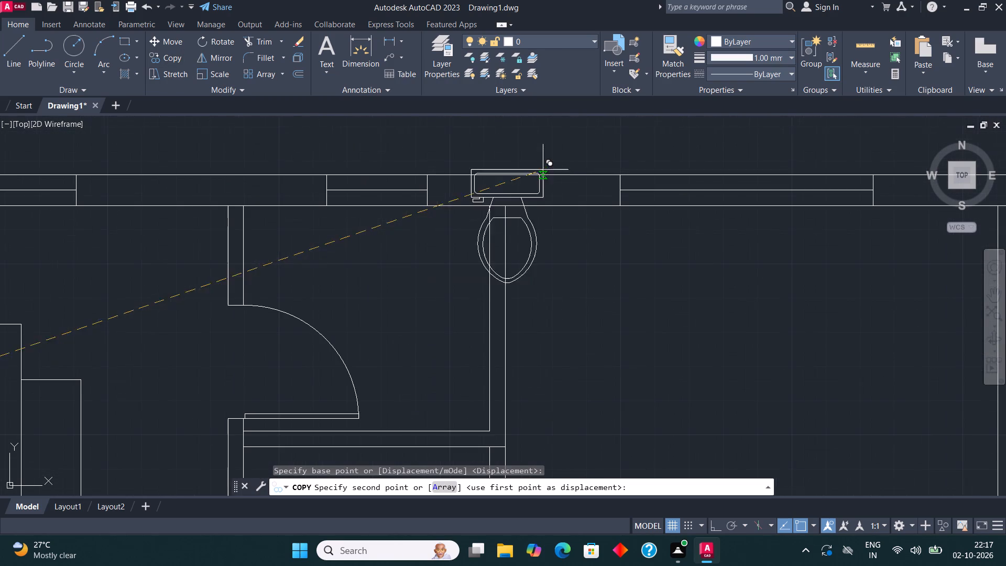
{"action": "scroll", "coordinate": [543, 170], "scroll_direction": "up", "scroll_amount": 1}
{"action": "left_click", "coordinate": [477, 208]}
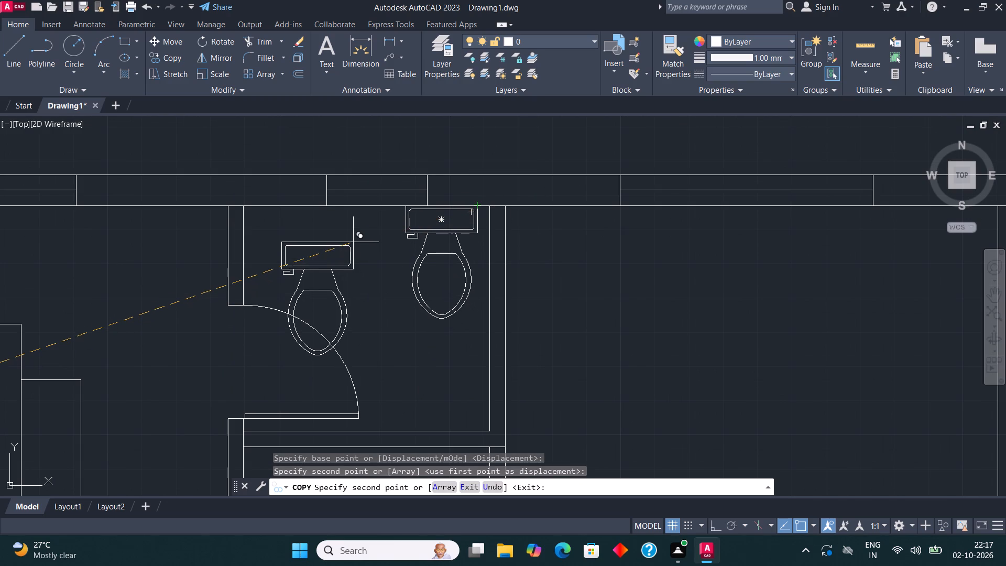
{"action": "key", "text": "Escape"}
Copy the upper bathroom's toilet into the lower bathroom, with its tank against the partition between the two bathrooms.
{"action": "middle_click_drag", "start_coordinate": [430, 294], "coordinate": [389, 242]}
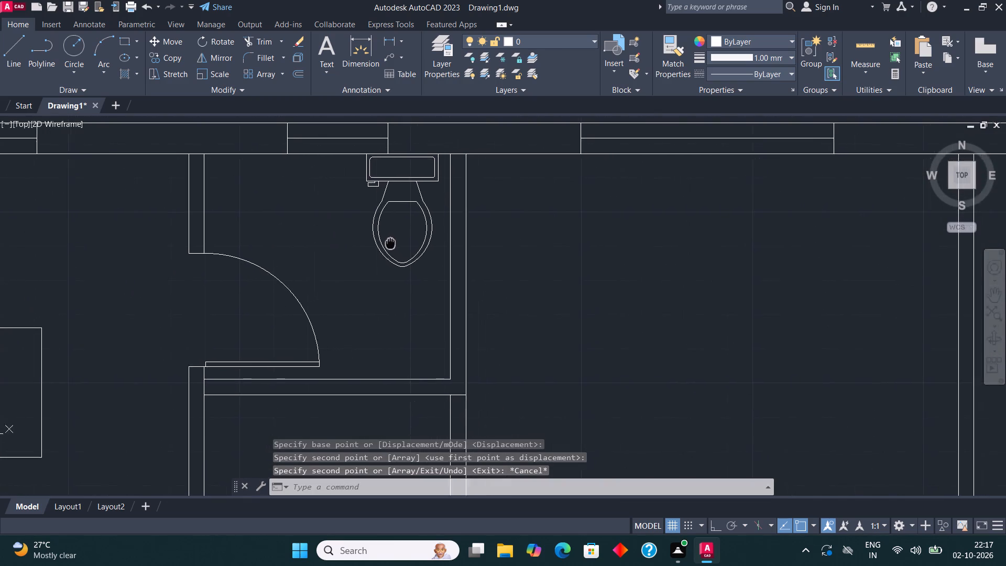
{"action": "middle_click_drag", "start_coordinate": [389, 242], "coordinate": [347, 264]}
{"action": "scroll", "coordinate": [349, 241], "scroll_direction": "up", "scroll_amount": 1}
{"action": "left_click", "coordinate": [342, 210]}
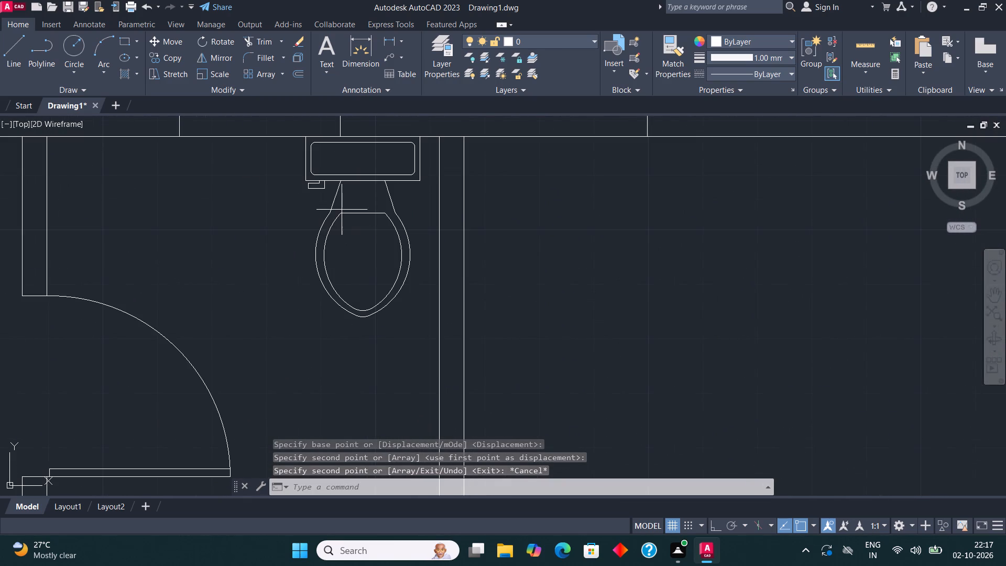
{"action": "left_click", "coordinate": [249, 206]}
{"action": "left_click", "coordinate": [170, 59]}
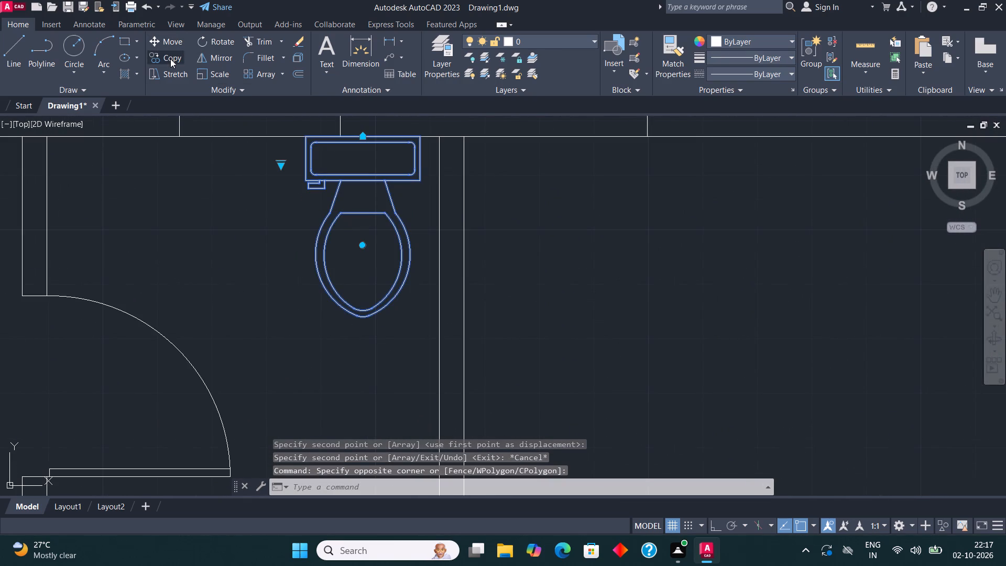
{"action": "left_click", "coordinate": [422, 135]}
{"action": "scroll", "coordinate": [439, 155], "scroll_direction": "down", "scroll_amount": 3}
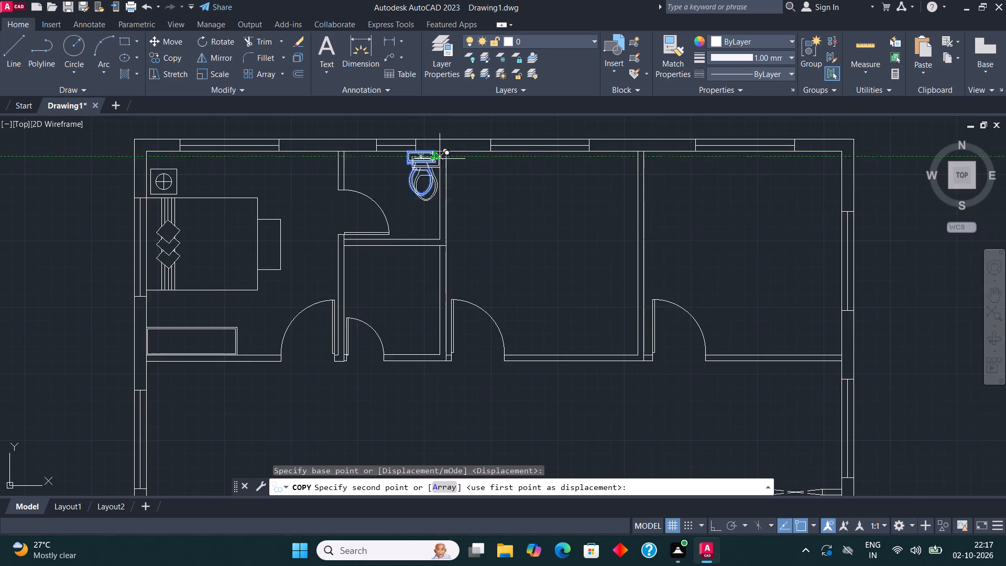
{"action": "scroll", "coordinate": [429, 246], "scroll_direction": "up", "scroll_amount": 3}
{"action": "left_click", "coordinate": [434, 247]}
{"action": "scroll", "coordinate": [390, 257], "scroll_direction": "down", "scroll_amount": 2}
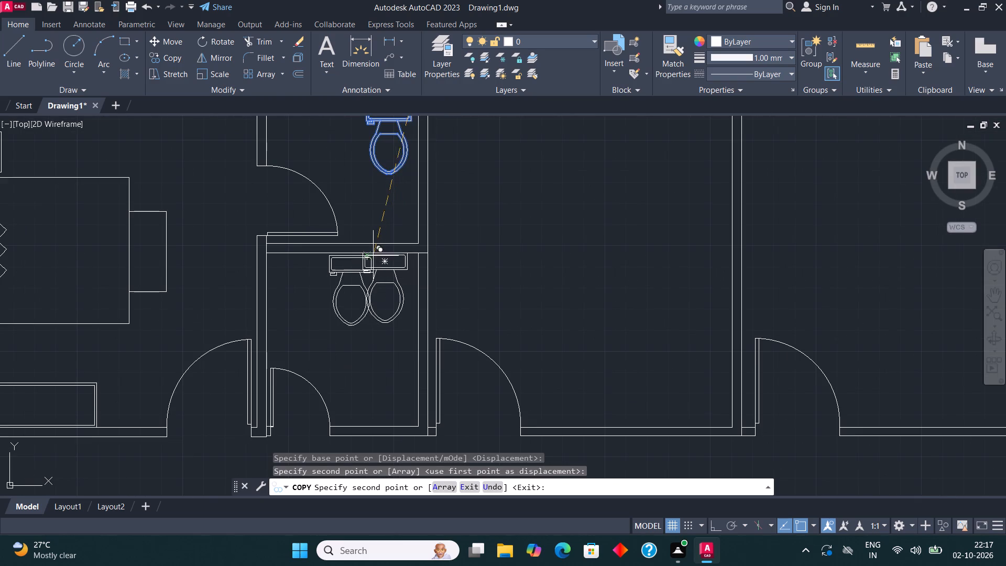
{"action": "key", "text": "Escape"}
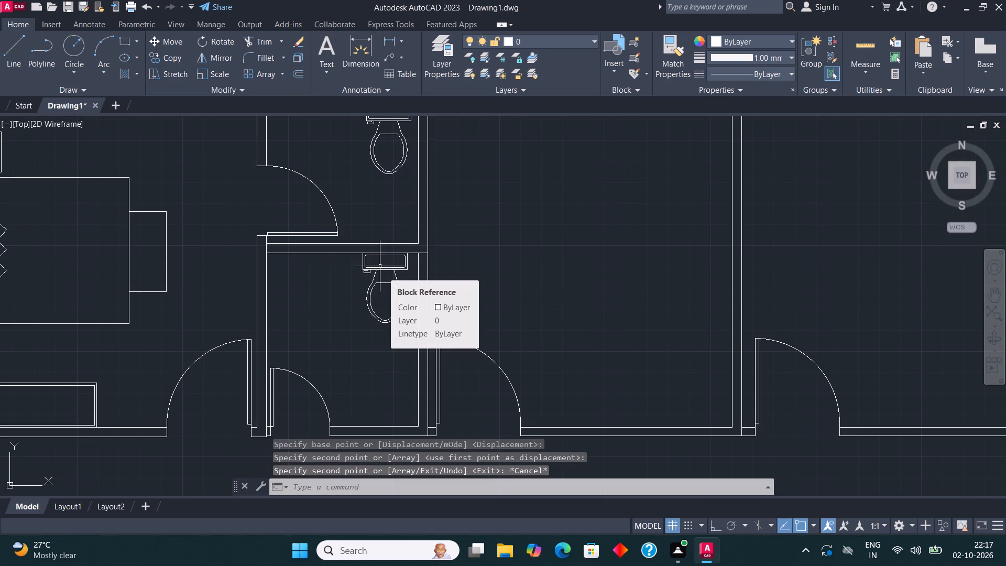
Copy the bed with its pillows, bedside table and foot bench from the west bedroom to the empty area above the plan.
{"action": "scroll", "coordinate": [388, 276], "scroll_direction": "down", "scroll_amount": 2}
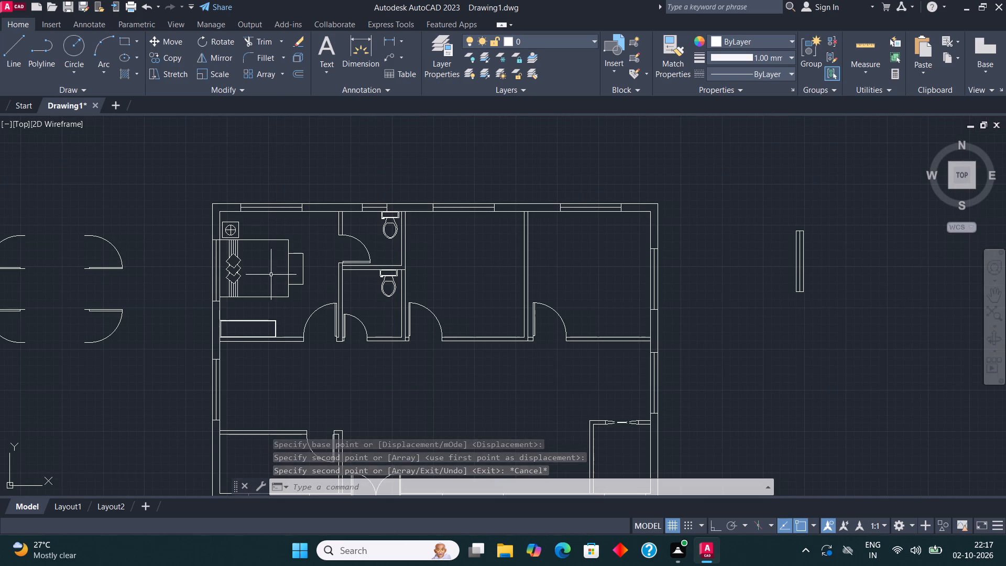
{"action": "left_click", "coordinate": [300, 299]}
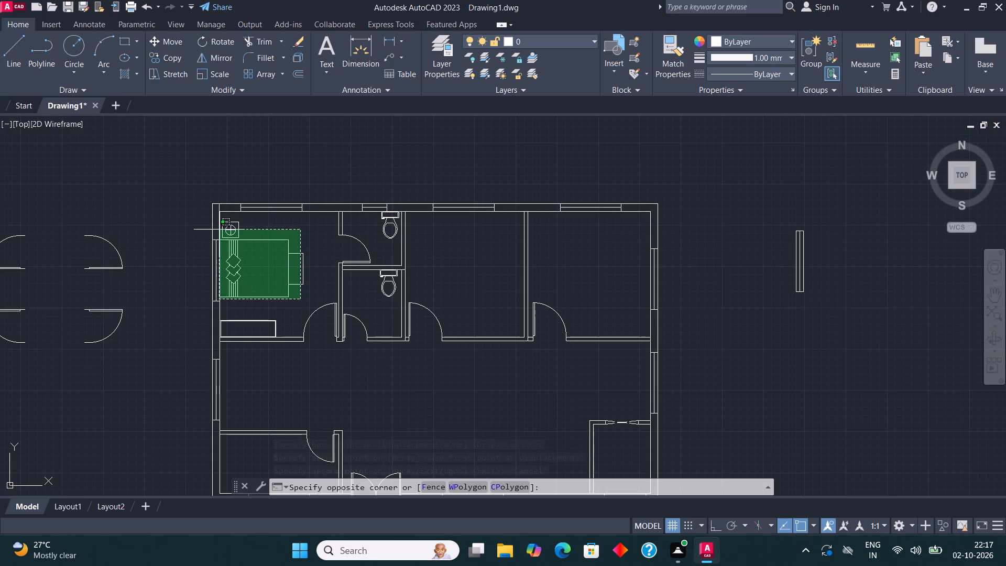
{"action": "left_click", "coordinate": [223, 220]}
{"action": "left_click", "coordinate": [165, 55]}
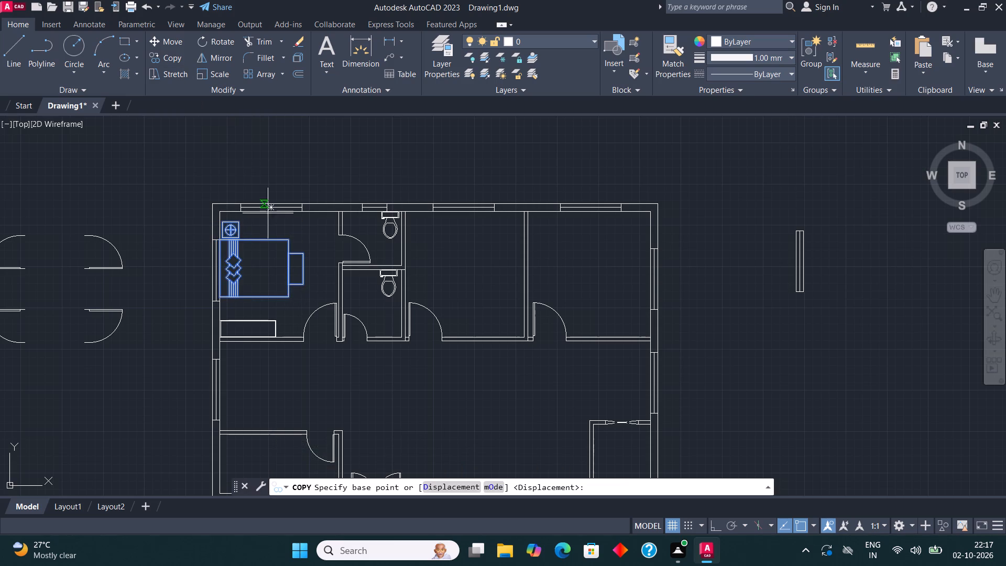
{"action": "left_click", "coordinate": [266, 273]}
{"action": "scroll", "coordinate": [282, 356], "scroll_direction": "down", "scroll_amount": 3}
{"action": "scroll", "coordinate": [336, 273], "scroll_direction": "up", "scroll_amount": 2}
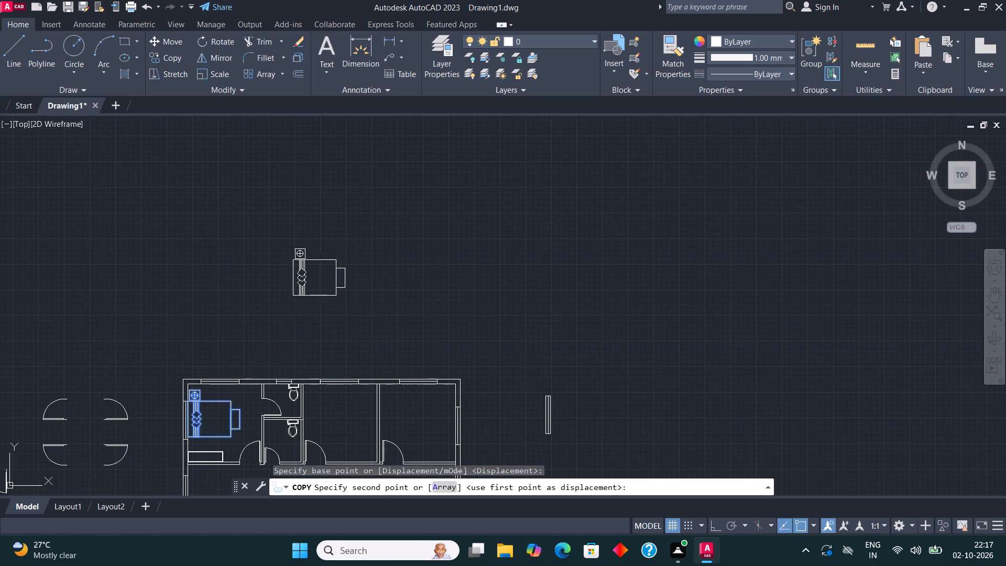
{"action": "left_click", "coordinate": [322, 280]}
{"action": "key", "text": "Escape"}
Rotate the copied bed set 90 degrees counter-clockwise with Ortho on, so its head end faces the plan.
{"action": "left_click_drag", "start_coordinate": [360, 320], "coordinate": [359, 310]}
{"action": "left_click", "coordinate": [267, 232]}
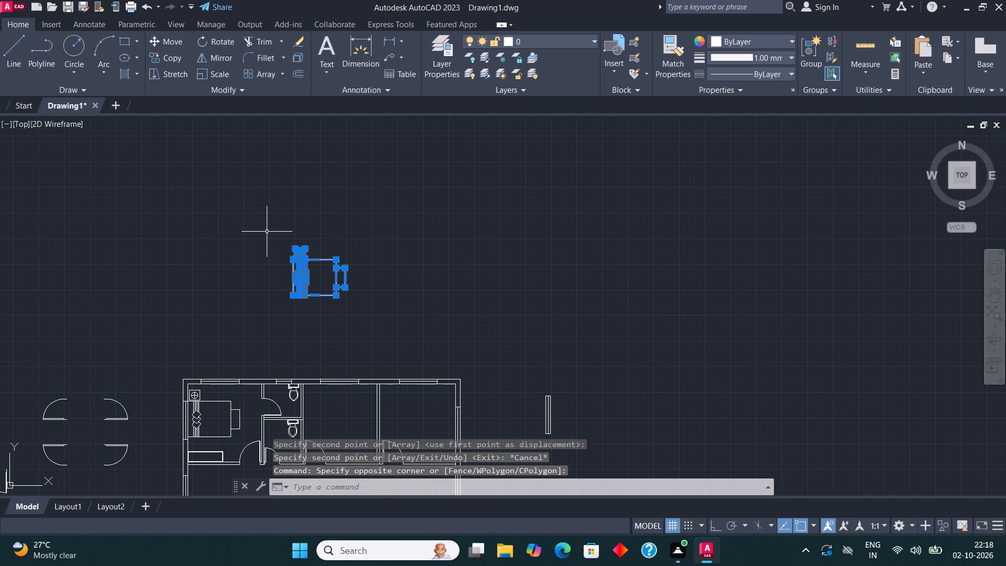
{"action": "left_click", "coordinate": [229, 39]}
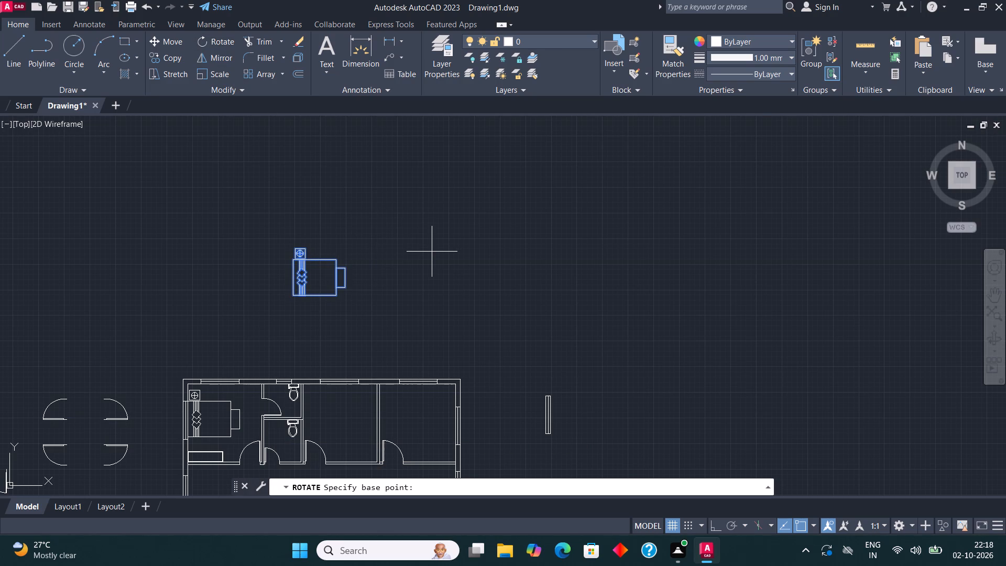
{"action": "left_click", "coordinate": [356, 285]}
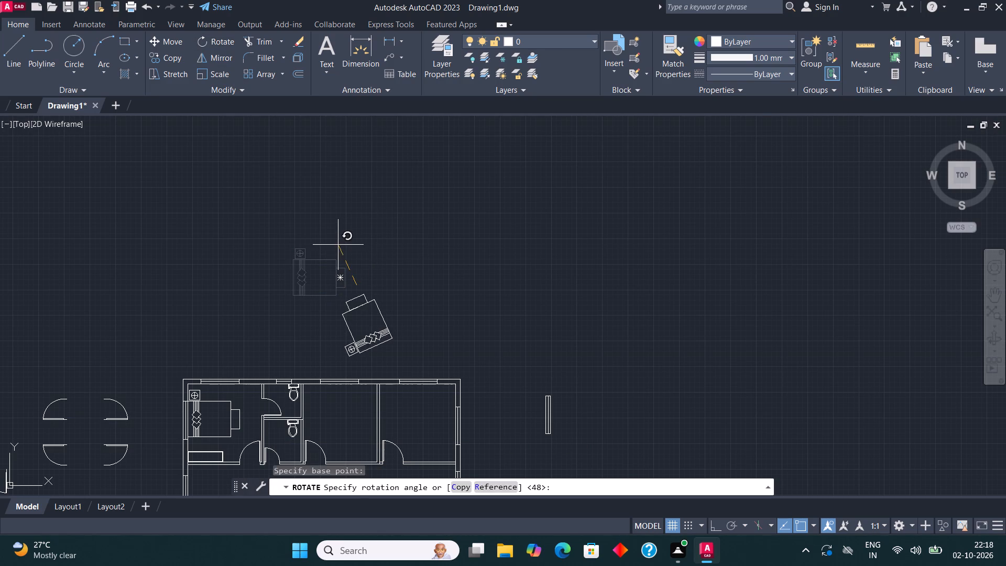
{"action": "key", "text": "F8"}
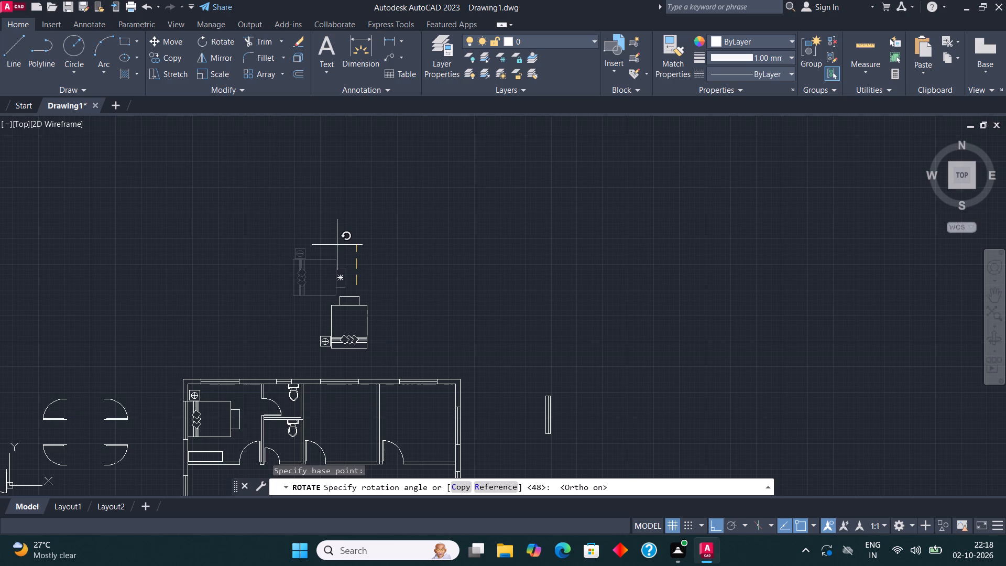
{"action": "left_click", "coordinate": [337, 245]}
Copy the rotated bed set into the east bedroom's lower corner beside the outer wall, with its head near the lower partition.
{"action": "left_click", "coordinate": [392, 357]}
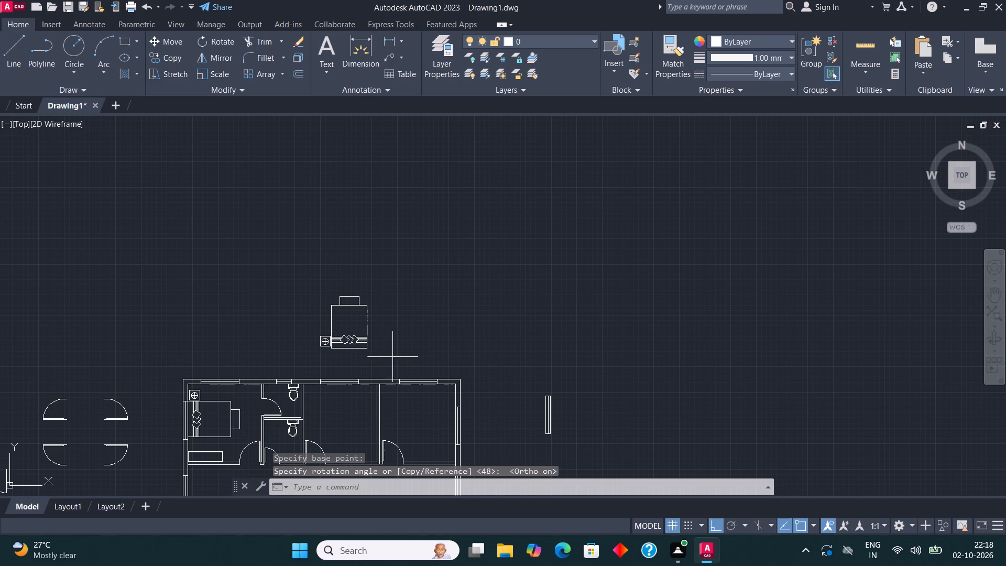
{"action": "left_click", "coordinate": [276, 280]}
{"action": "left_click", "coordinate": [176, 57]}
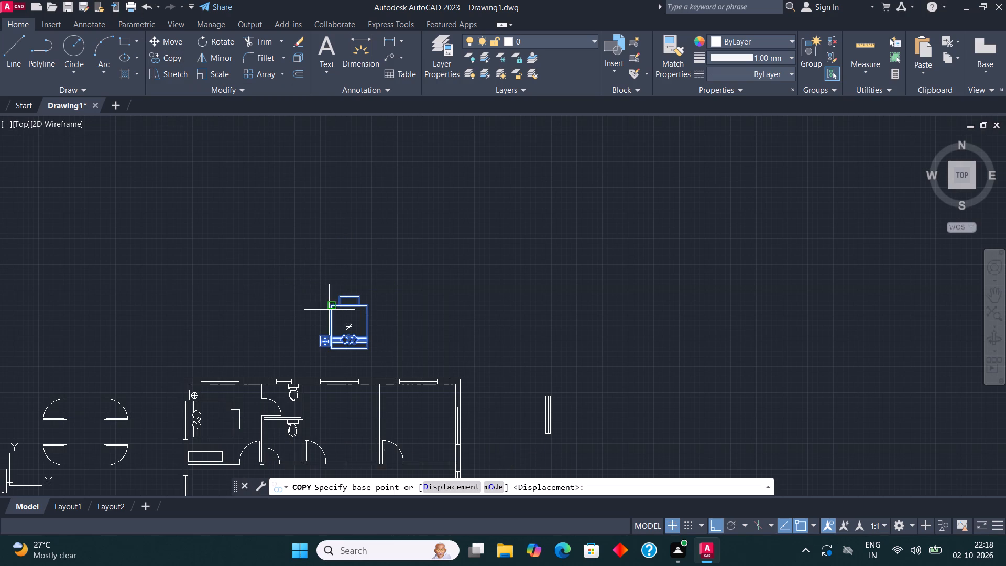
{"action": "scroll", "coordinate": [356, 371], "scroll_direction": "up", "scroll_amount": 3}
{"action": "left_click", "coordinate": [395, 287]}
{"action": "scroll", "coordinate": [412, 285], "scroll_direction": "down", "scroll_amount": 5}
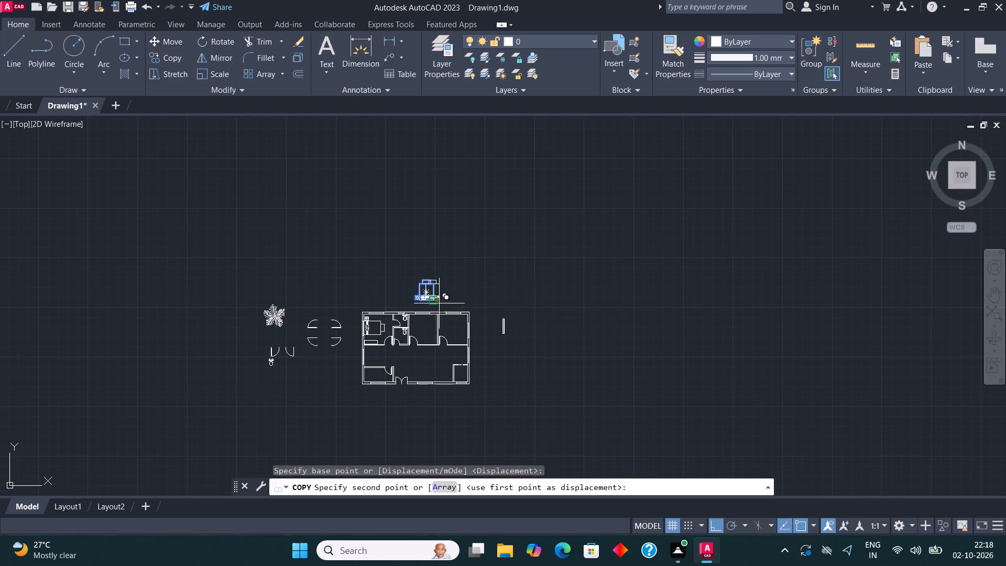
{"action": "key", "text": "F8"}
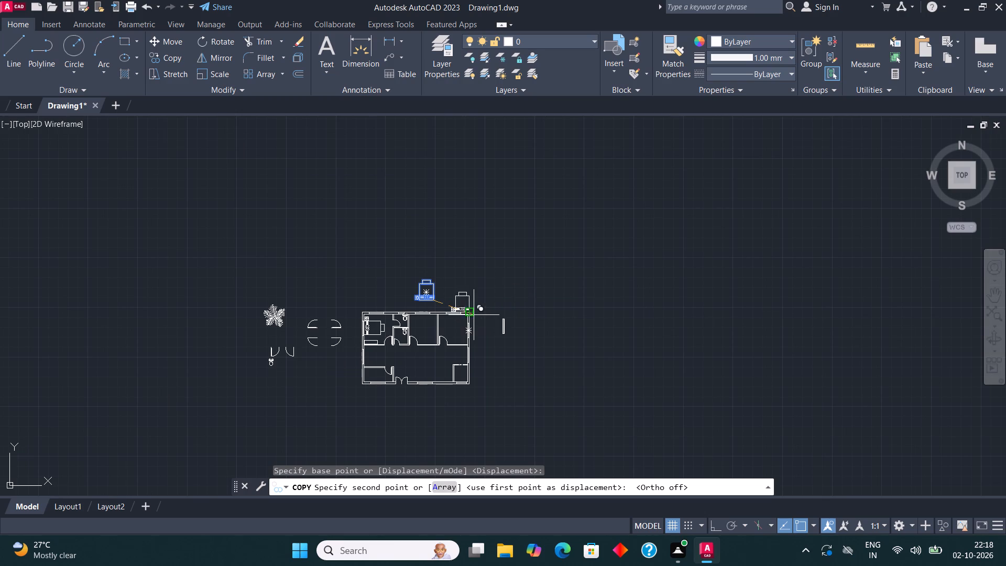
{"action": "scroll", "coordinate": [465, 353], "scroll_direction": "up", "scroll_amount": 4}
{"action": "scroll", "coordinate": [459, 307], "scroll_direction": "up", "scroll_amount": 3}
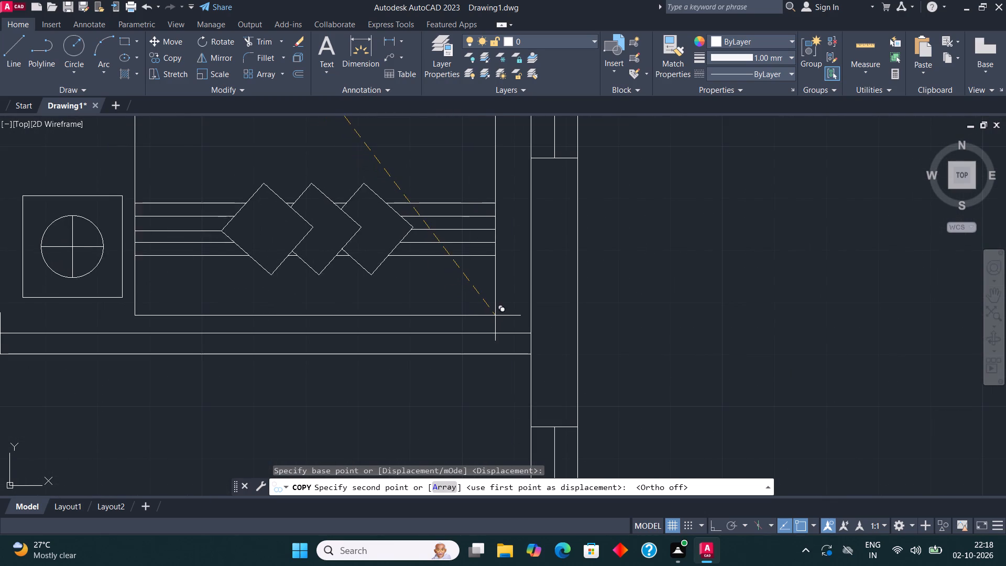
{"action": "left_click", "coordinate": [513, 324]}
{"action": "scroll", "coordinate": [518, 342], "scroll_direction": "down", "scroll_amount": 2}
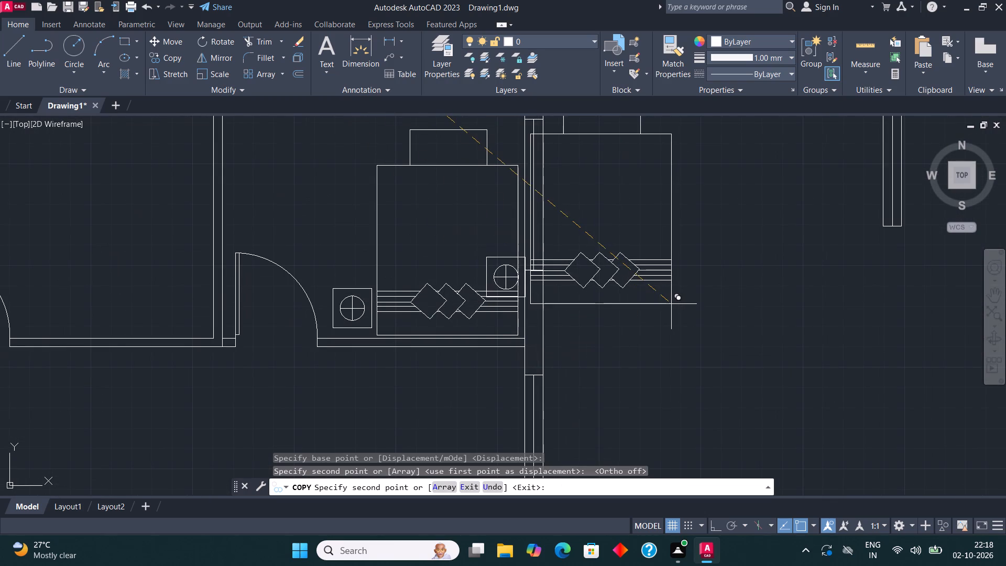
{"action": "scroll", "coordinate": [670, 304], "scroll_direction": "down", "scroll_amount": 1}
{"action": "key", "text": "Escape"}
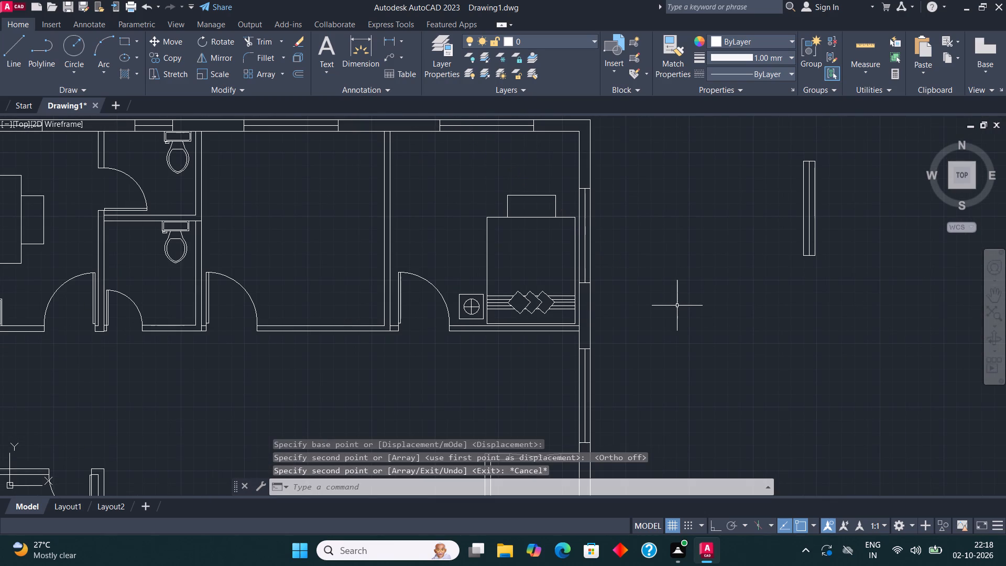
Copy the west bedroom's bed, bedside table and foot bench into the middle bedroom, with the head against its west partition.
{"action": "scroll", "coordinate": [675, 324], "scroll_direction": "down", "scroll_amount": 3}
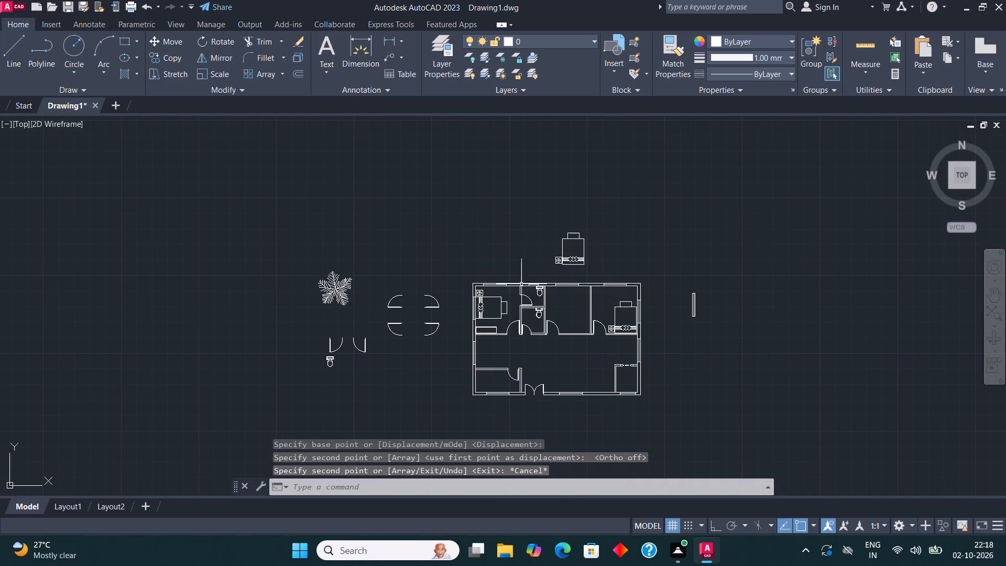
{"action": "scroll", "coordinate": [499, 317], "scroll_direction": "up", "scroll_amount": 4}
{"action": "left_click_drag", "start_coordinate": [509, 338], "coordinate": [507, 333]}
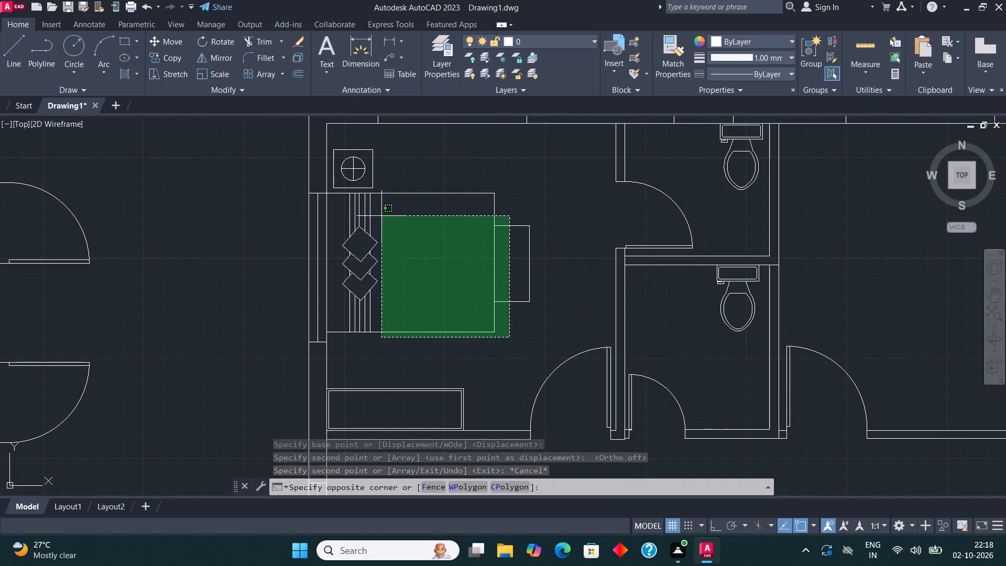
{"action": "left_click", "coordinate": [331, 145]}
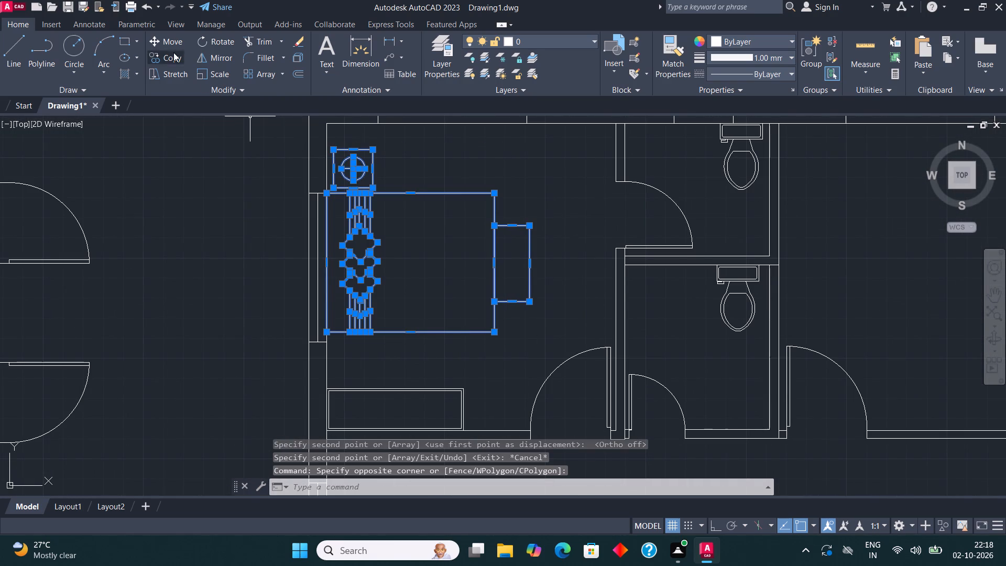
{"action": "left_click", "coordinate": [173, 53]}
{"action": "left_click_drag", "start_coordinate": [381, 267], "coordinate": [375, 267]}
{"action": "scroll", "coordinate": [280, 273], "scroll_direction": "down", "scroll_amount": 2}
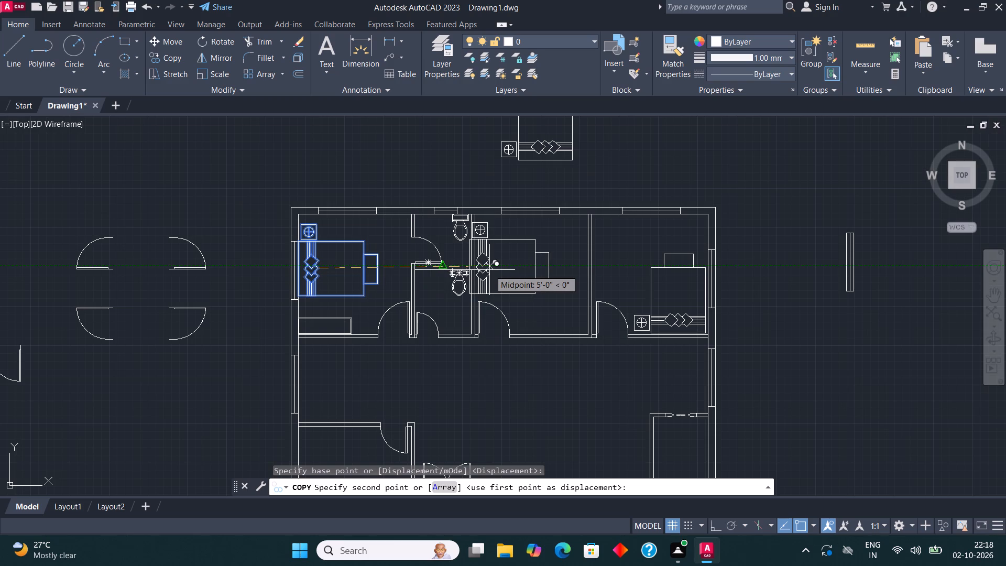
{"action": "scroll", "coordinate": [507, 265], "scroll_direction": "up", "scroll_amount": 2}
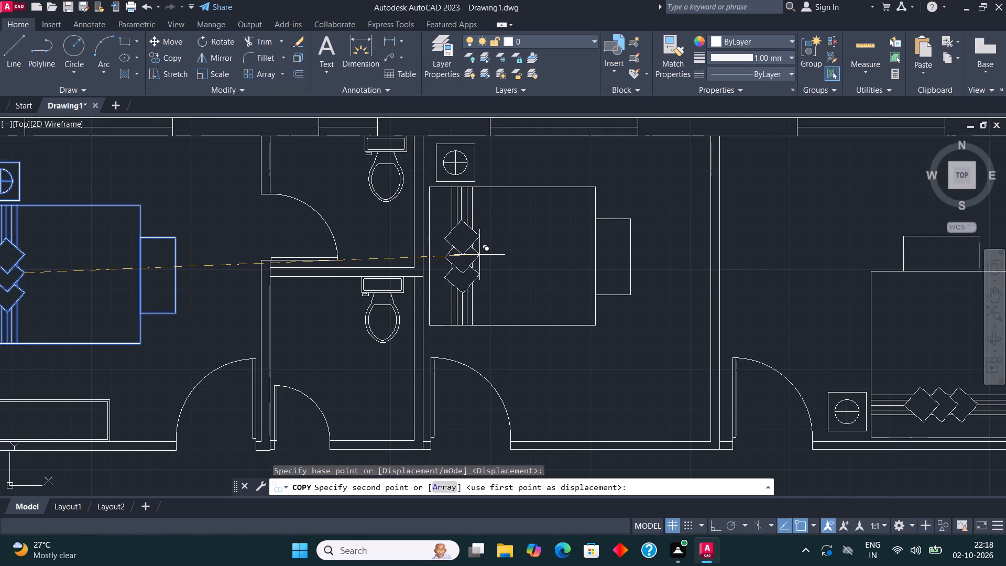
{"action": "left_click", "coordinate": [480, 255]}
{"action": "key", "text": "Escape"}
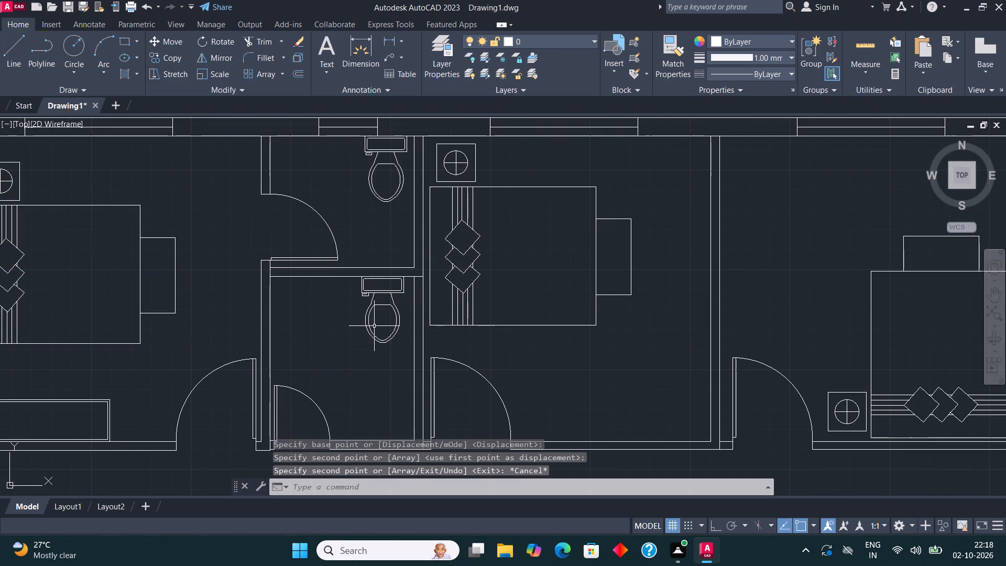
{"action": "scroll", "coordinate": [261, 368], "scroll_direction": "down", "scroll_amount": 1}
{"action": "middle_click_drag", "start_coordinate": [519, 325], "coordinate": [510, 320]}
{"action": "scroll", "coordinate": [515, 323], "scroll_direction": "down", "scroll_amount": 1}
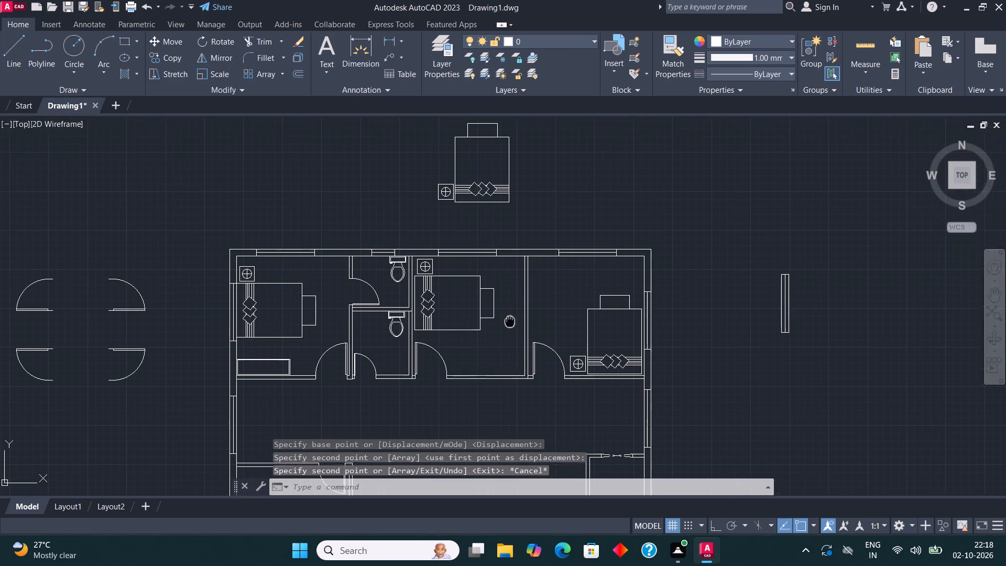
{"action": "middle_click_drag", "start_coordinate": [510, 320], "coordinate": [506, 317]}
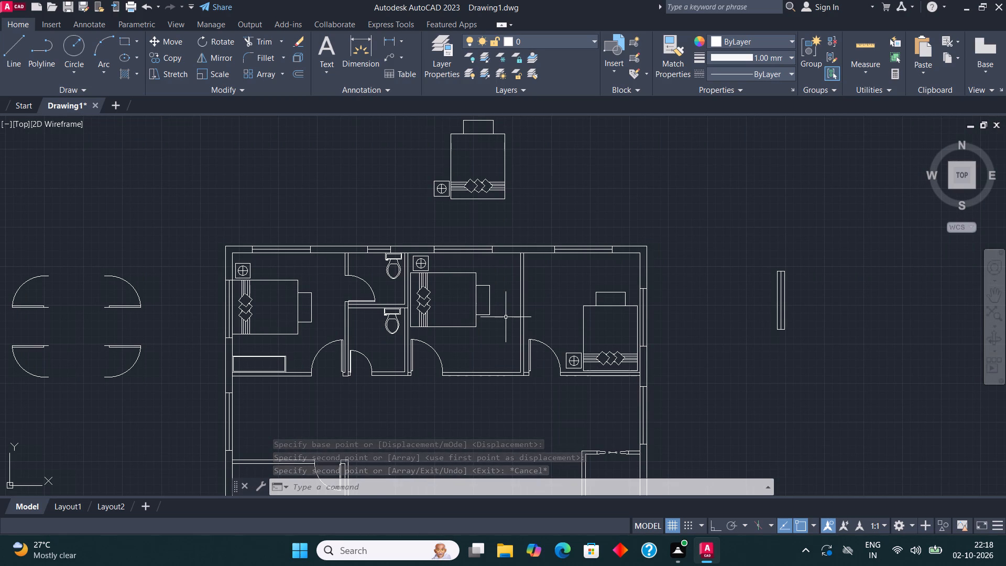
Draw a wardrobe rectangle in the middle bedroom's north-east corner, against the top outer wall and the east partition.
{"action": "middle_click_drag", "start_coordinate": [467, 322], "coordinate": [443, 319]}
{"action": "scroll", "coordinate": [501, 254], "scroll_direction": "up", "scroll_amount": 4}
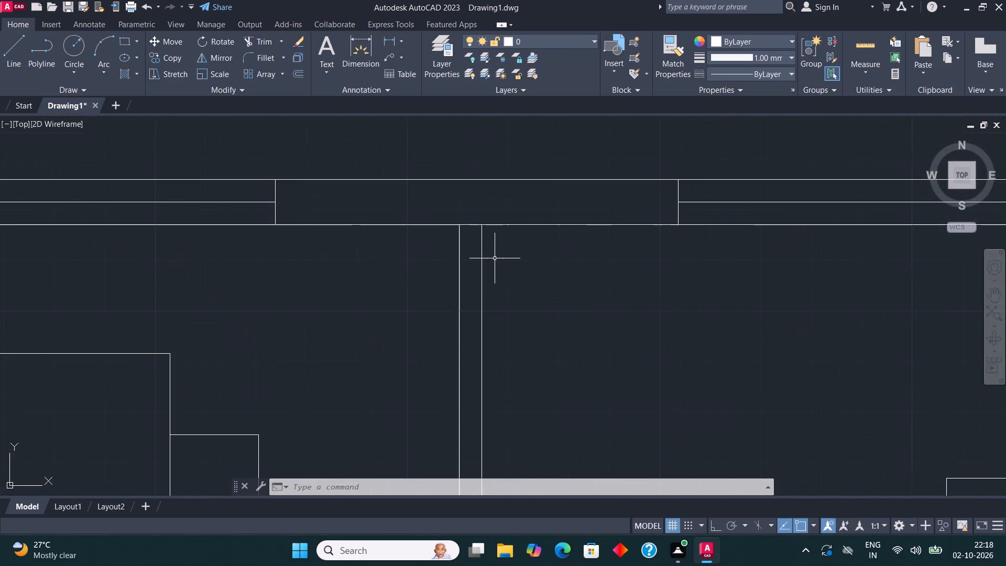
{"action": "left_click", "coordinate": [122, 41]}
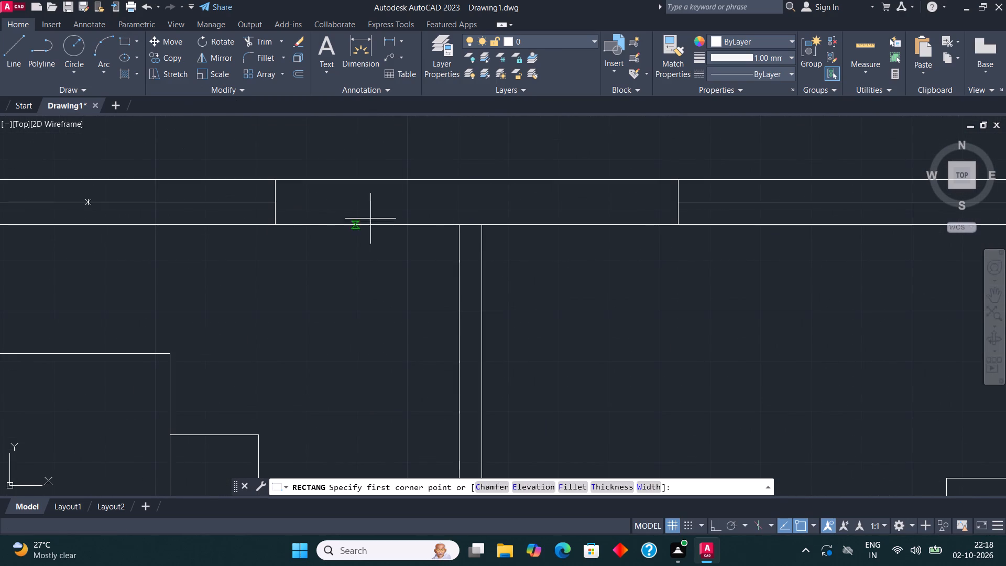
{"action": "left_click", "coordinate": [462, 224]}
{"action": "scroll", "coordinate": [457, 224], "scroll_direction": "down", "scroll_amount": 2}
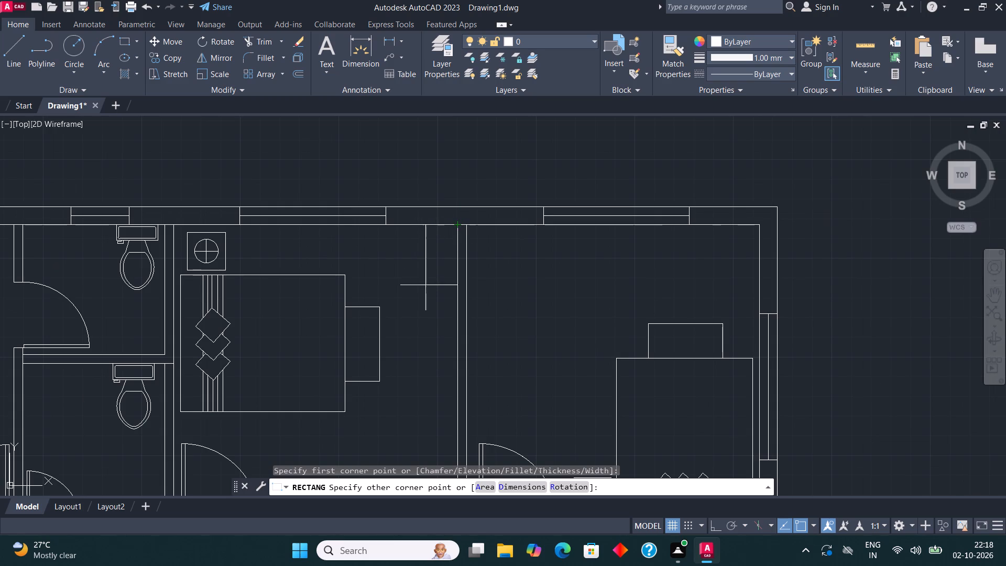
{"action": "left_click", "coordinate": [409, 345]}
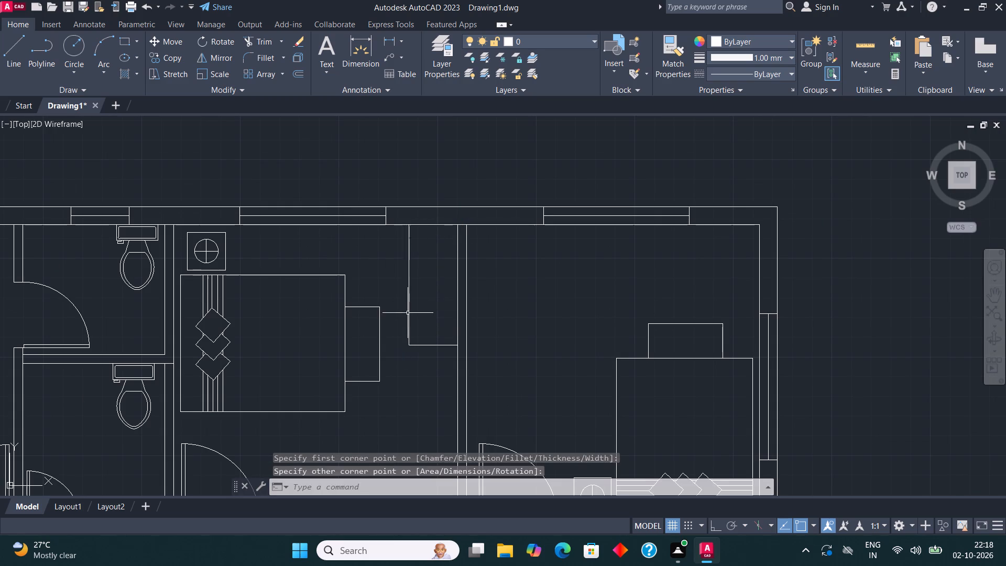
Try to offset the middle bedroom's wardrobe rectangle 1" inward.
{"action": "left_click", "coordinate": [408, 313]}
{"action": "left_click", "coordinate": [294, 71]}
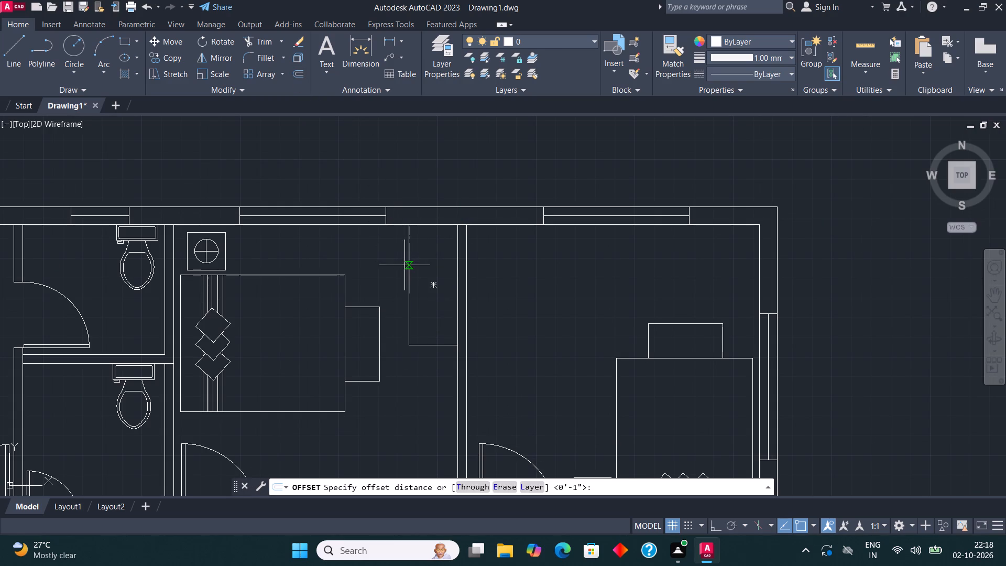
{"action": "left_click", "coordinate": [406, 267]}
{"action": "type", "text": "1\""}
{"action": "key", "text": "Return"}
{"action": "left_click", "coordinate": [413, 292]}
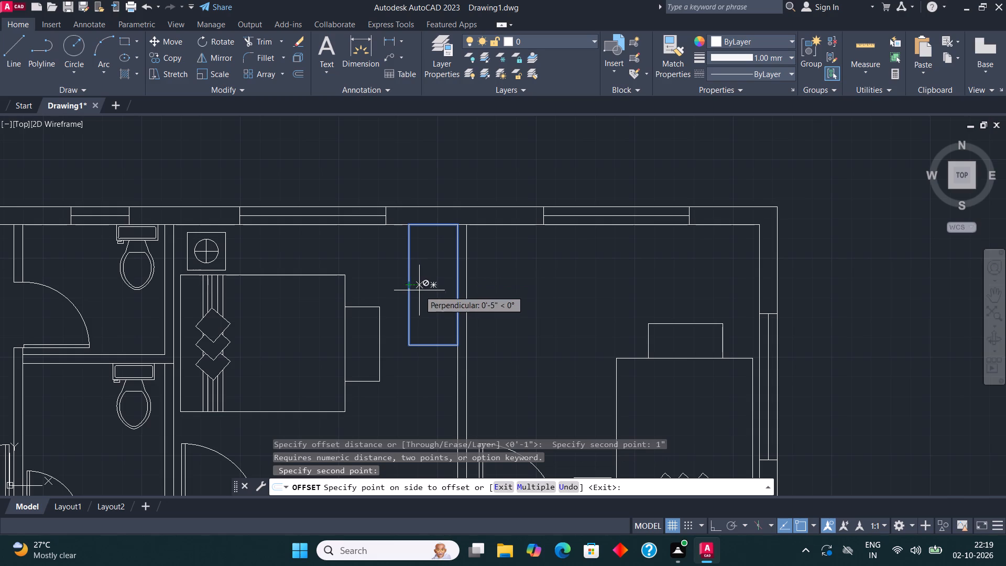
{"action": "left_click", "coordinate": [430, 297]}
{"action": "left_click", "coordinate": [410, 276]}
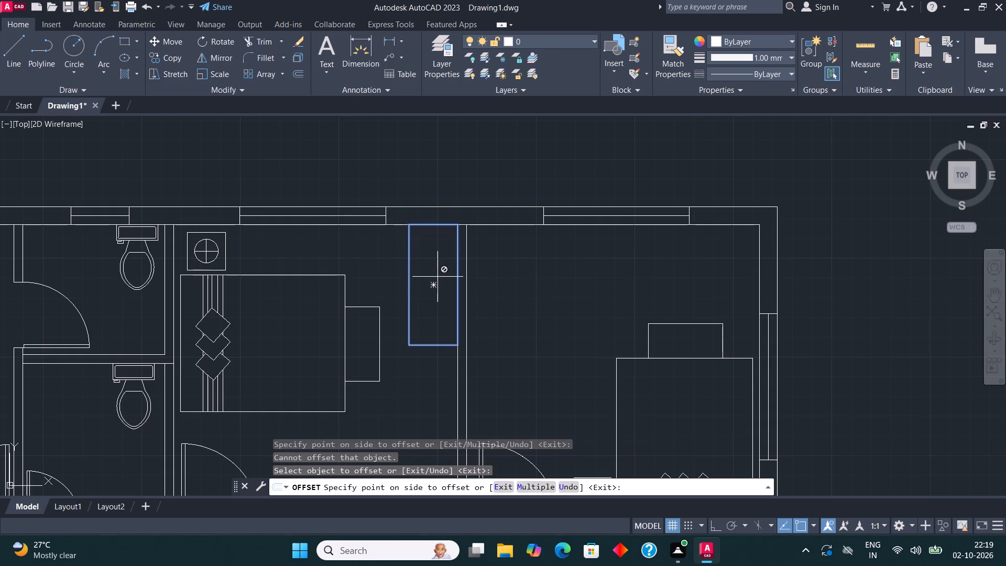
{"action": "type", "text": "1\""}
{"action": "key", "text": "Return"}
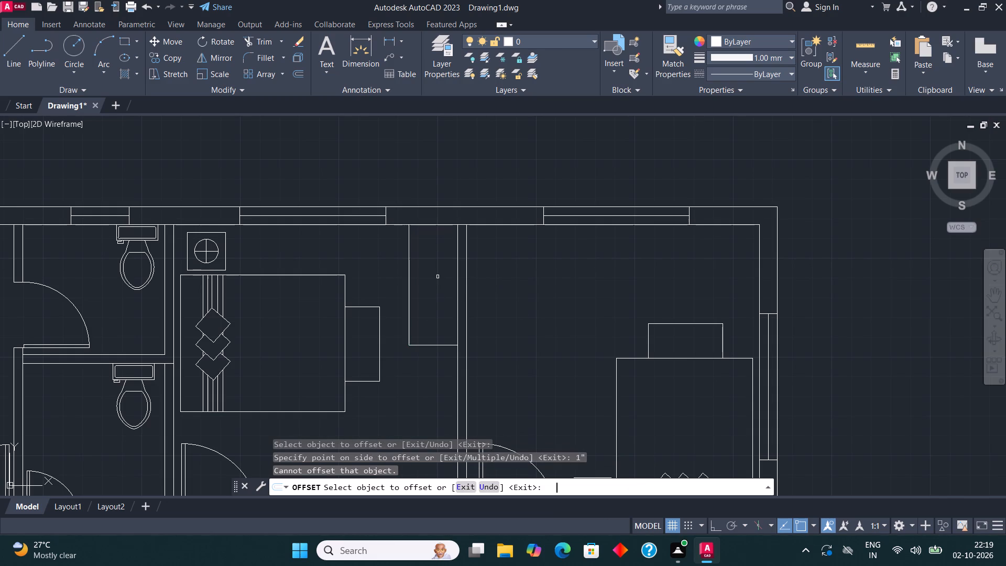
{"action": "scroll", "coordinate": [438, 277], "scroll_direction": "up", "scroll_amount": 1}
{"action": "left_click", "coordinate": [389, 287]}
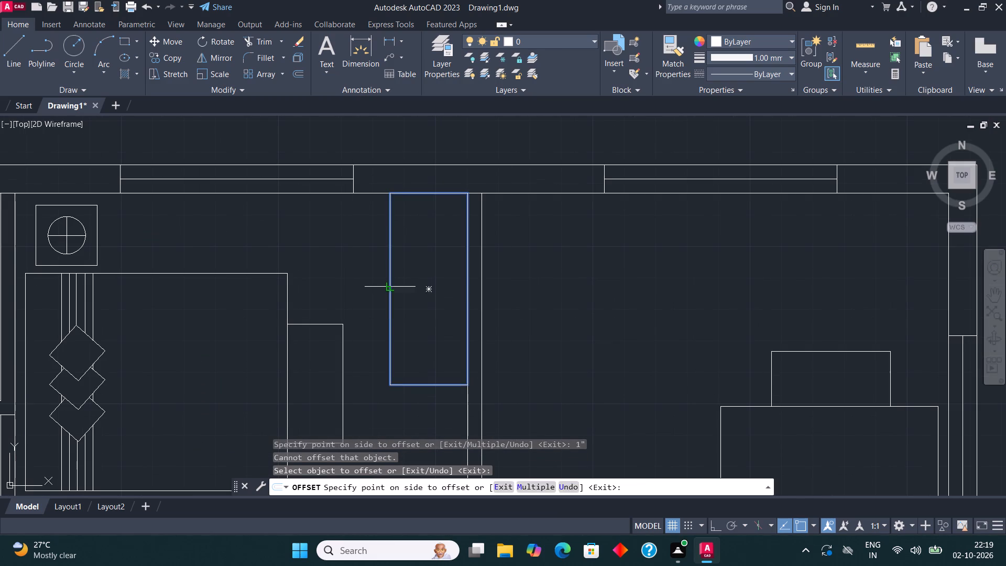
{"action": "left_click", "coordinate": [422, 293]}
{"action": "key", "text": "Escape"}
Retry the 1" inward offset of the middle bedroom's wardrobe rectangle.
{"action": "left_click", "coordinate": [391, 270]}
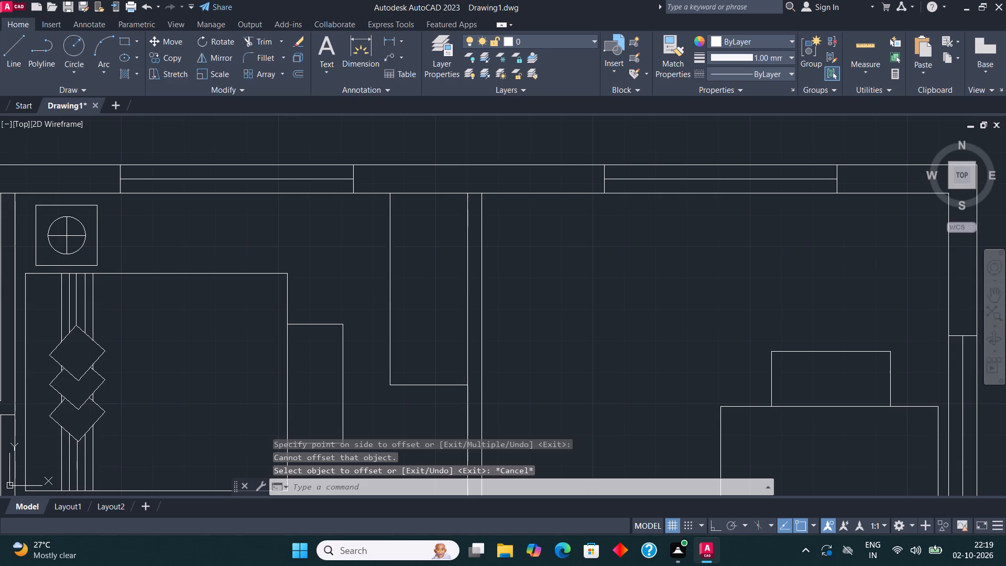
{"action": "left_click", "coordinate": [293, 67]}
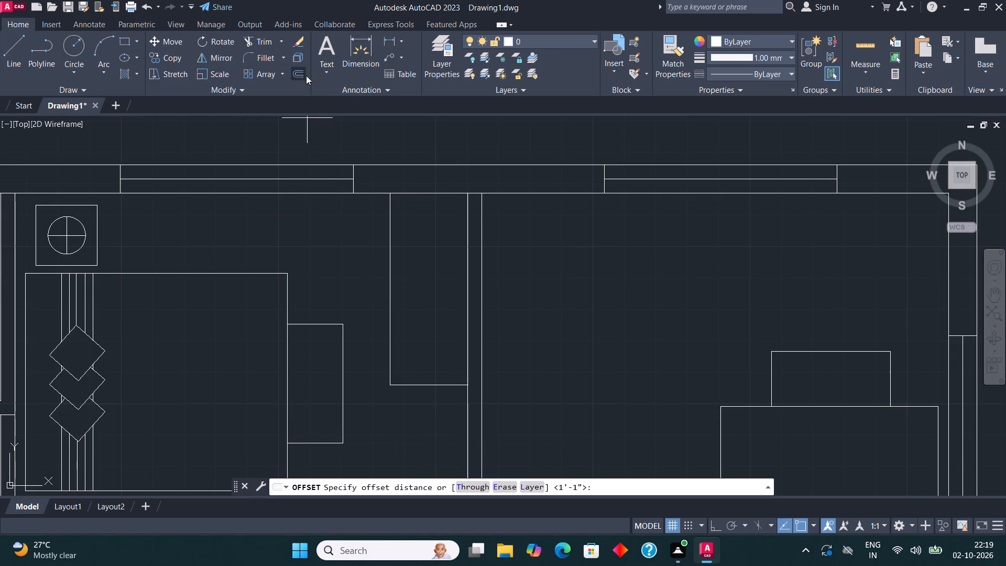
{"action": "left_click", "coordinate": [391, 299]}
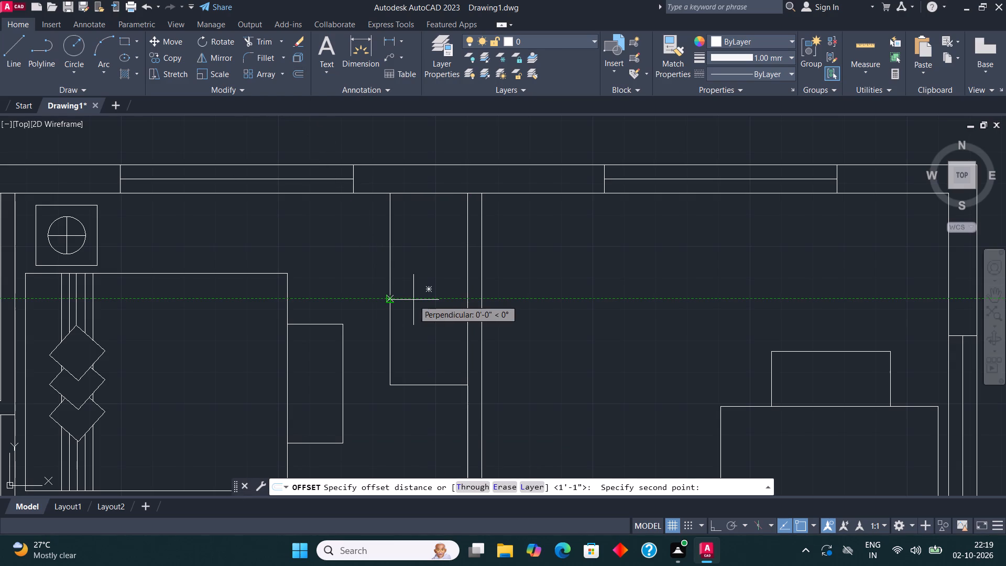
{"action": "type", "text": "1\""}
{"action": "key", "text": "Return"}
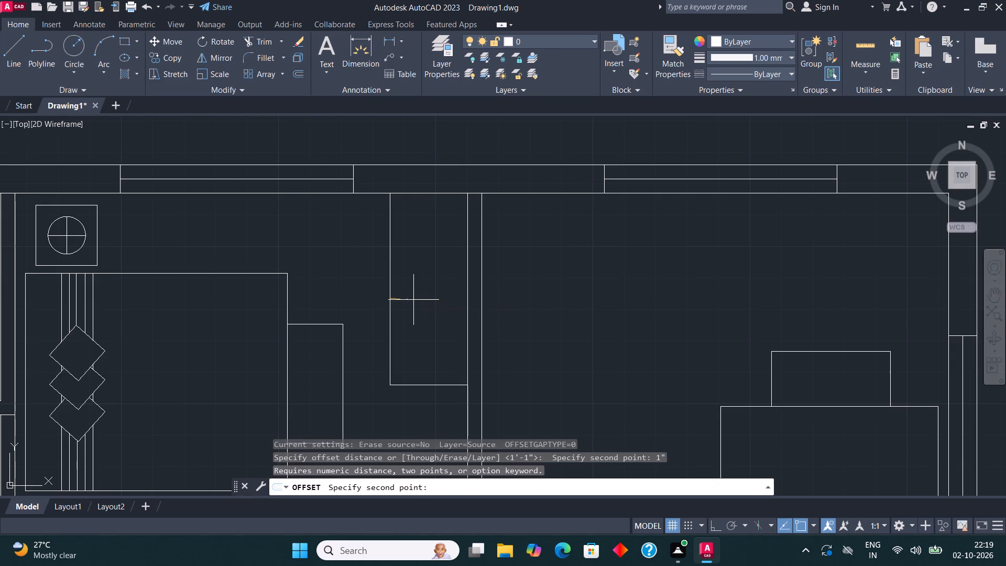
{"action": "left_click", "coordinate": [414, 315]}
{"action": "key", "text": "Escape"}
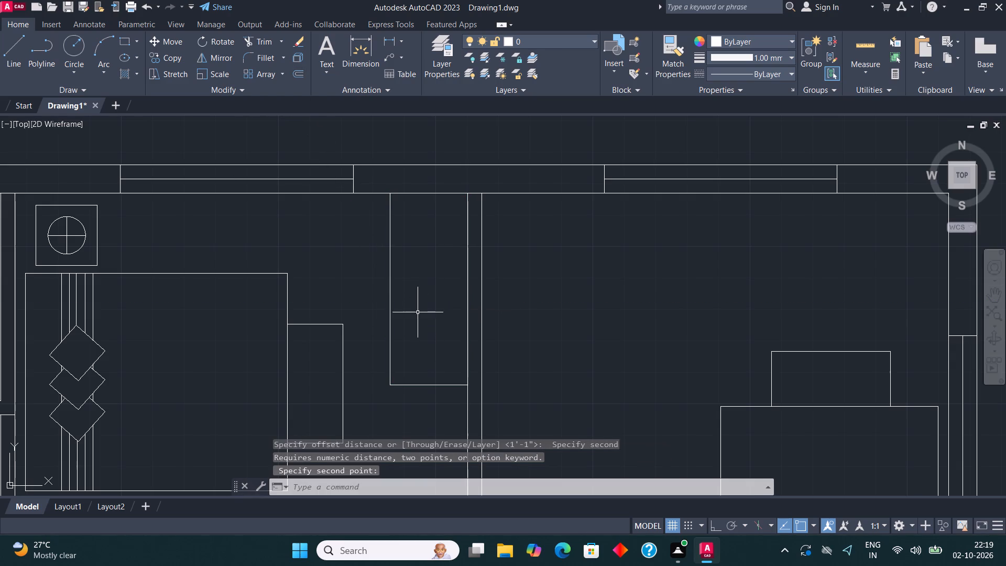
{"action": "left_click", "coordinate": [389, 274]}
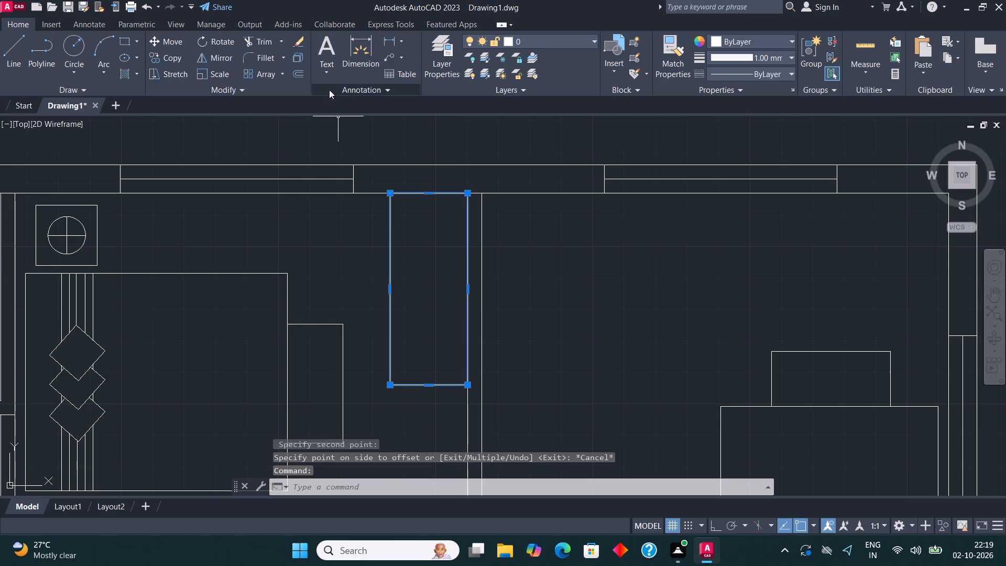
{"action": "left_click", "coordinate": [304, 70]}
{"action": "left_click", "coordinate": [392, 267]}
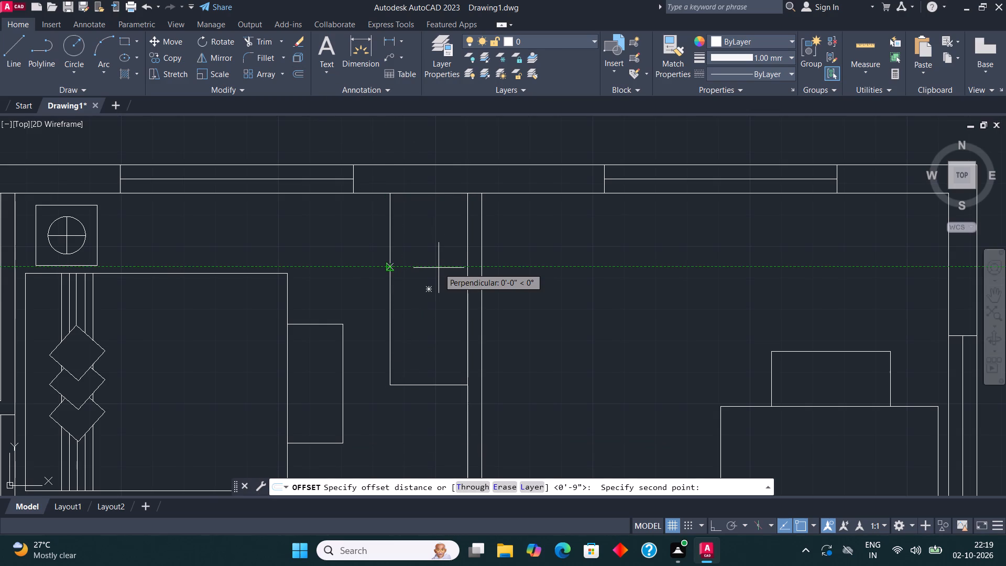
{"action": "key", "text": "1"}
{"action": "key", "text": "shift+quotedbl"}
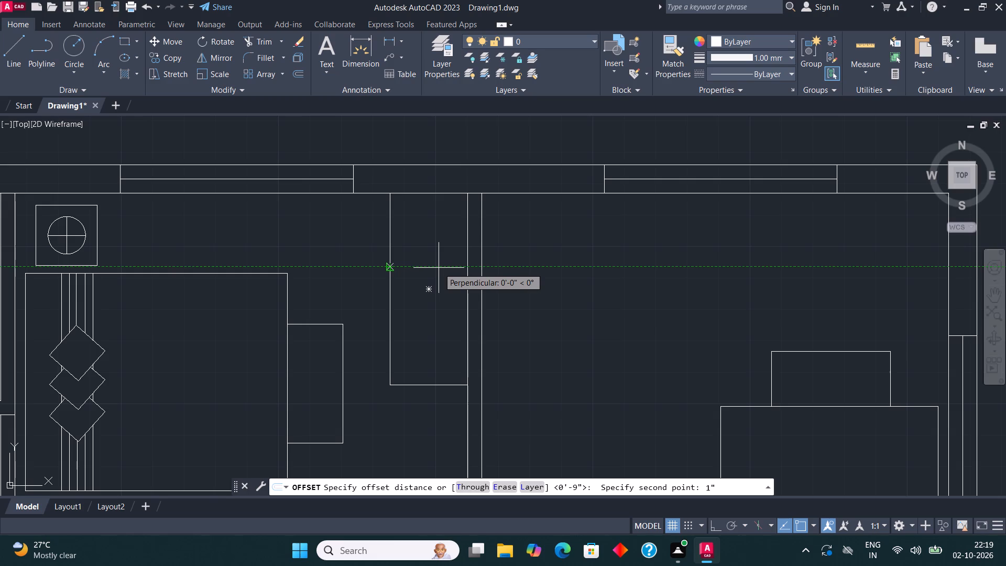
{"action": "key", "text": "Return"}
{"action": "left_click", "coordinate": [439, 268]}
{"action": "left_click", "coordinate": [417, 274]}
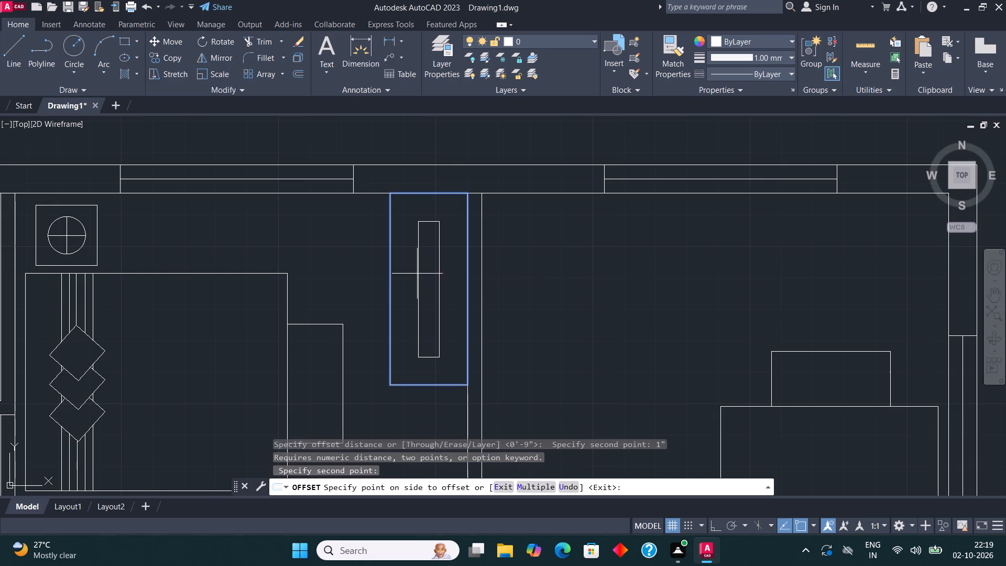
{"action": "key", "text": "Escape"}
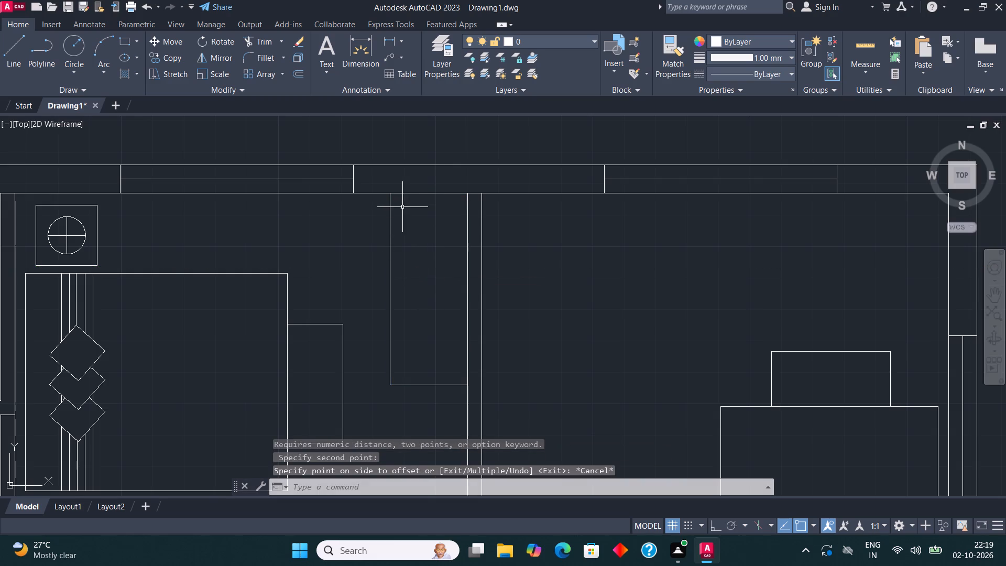
Draw a matching wardrobe rectangle in the east bedroom's north-west corner, on the other side of the shared partition.
{"action": "scroll", "coordinate": [423, 232], "scroll_direction": "down", "scroll_amount": 2}
{"action": "scroll", "coordinate": [464, 214], "scroll_direction": "down", "scroll_amount": 1}
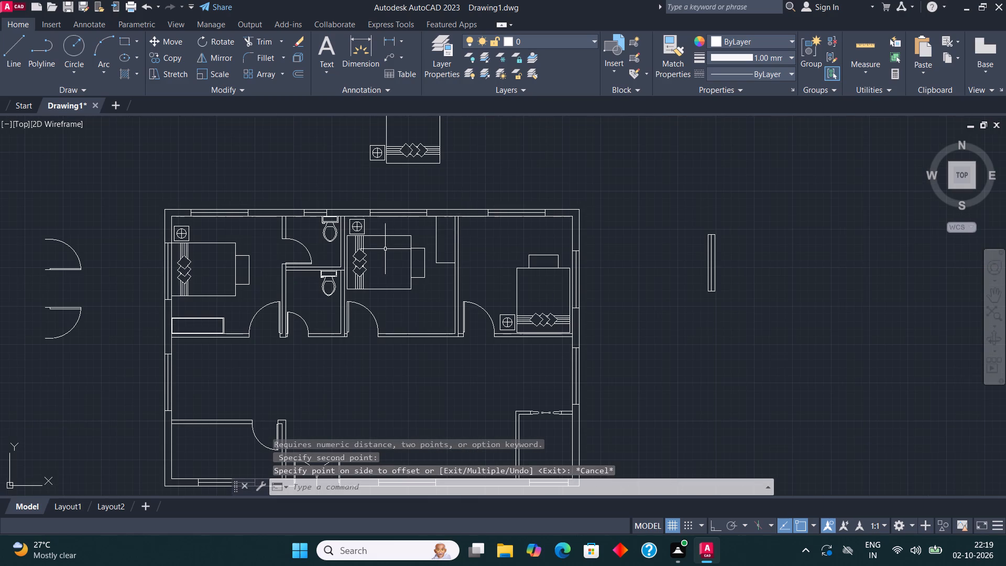
{"action": "scroll", "coordinate": [459, 227], "scroll_direction": "up", "scroll_amount": 3}
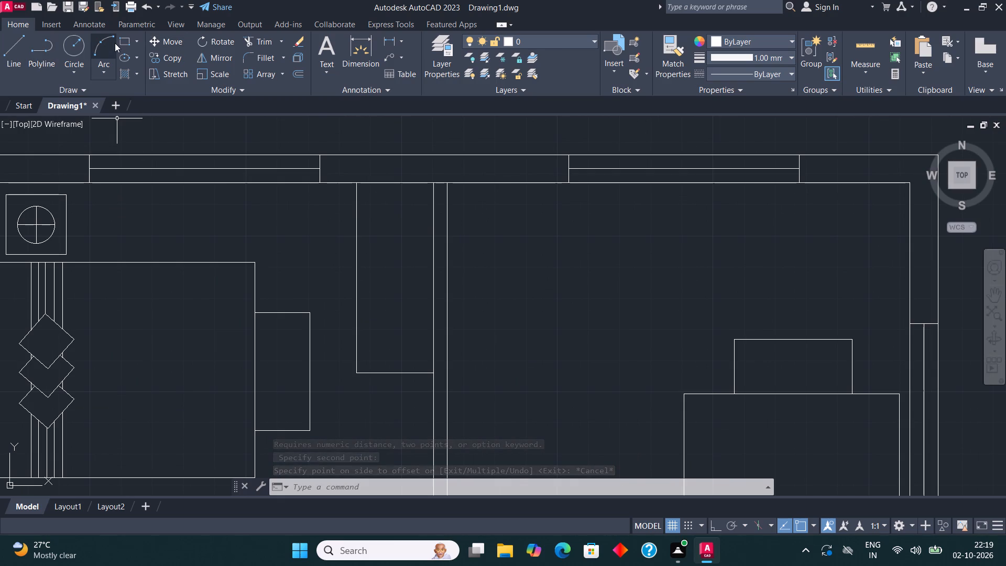
{"action": "left_click", "coordinate": [123, 42]}
{"action": "middle_click_drag", "start_coordinate": [572, 278], "coordinate": [496, 273]}
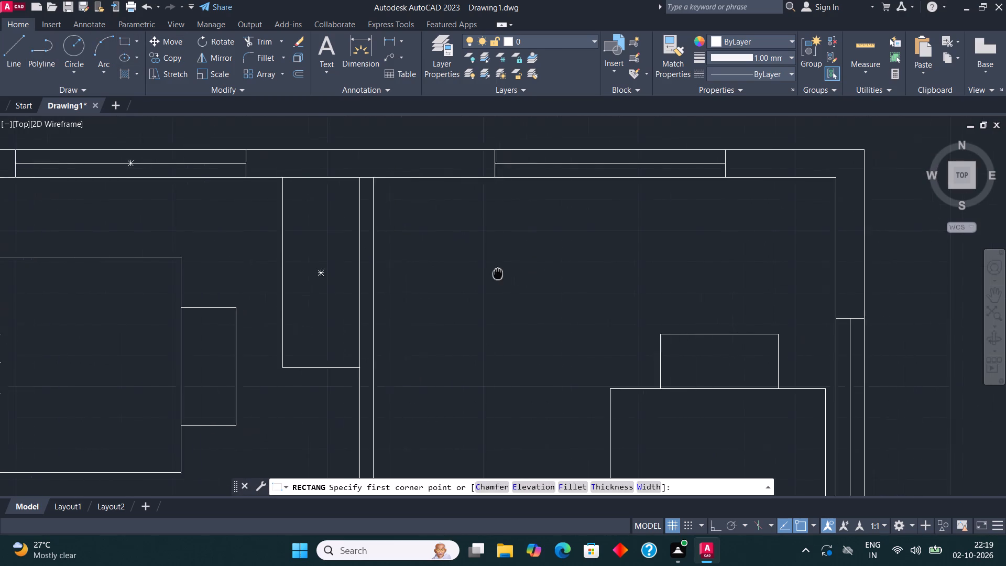
{"action": "middle_click_drag", "start_coordinate": [496, 273], "coordinate": [469, 276]}
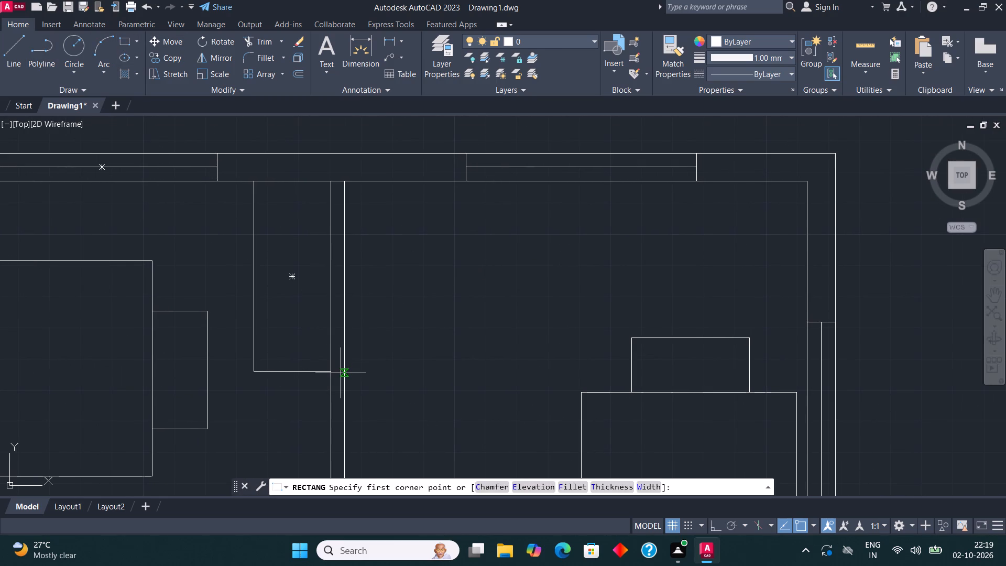
{"action": "left_click", "coordinate": [341, 374]}
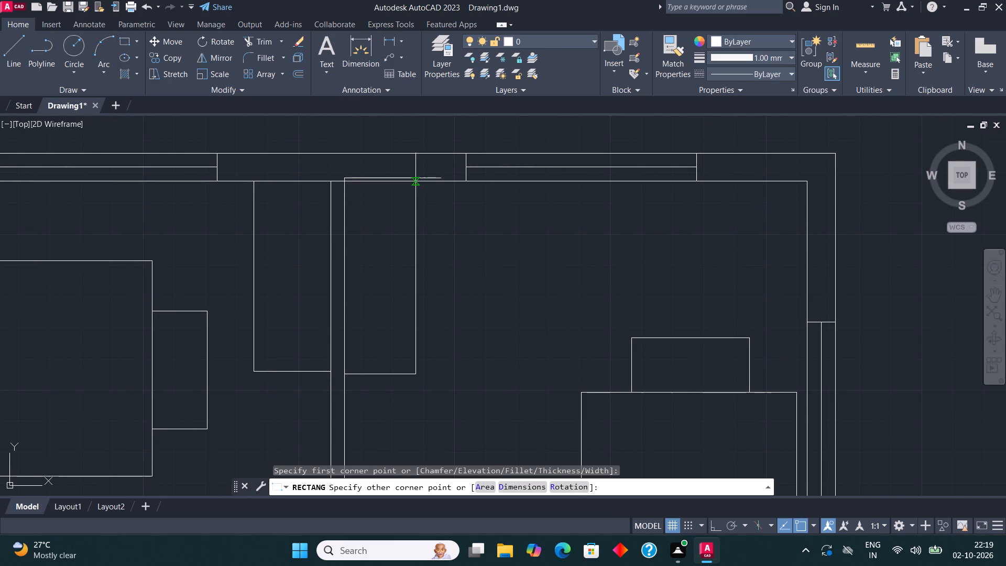
{"action": "left_click", "coordinate": [415, 178]}
Draw a rectangle against the inner face of the south wall, in front of the window in the small south-east room.
{"action": "scroll", "coordinate": [451, 241], "scroll_direction": "down", "scroll_amount": 2}
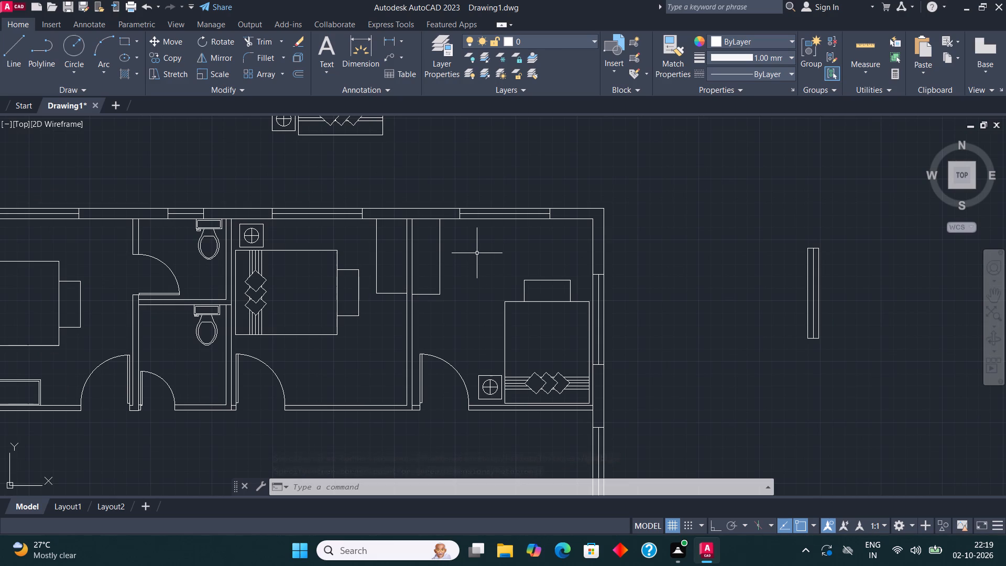
{"action": "scroll", "coordinate": [364, 175], "scroll_direction": "down", "scroll_amount": 3}
{"action": "scroll", "coordinate": [422, 293], "scroll_direction": "up", "scroll_amount": 3}
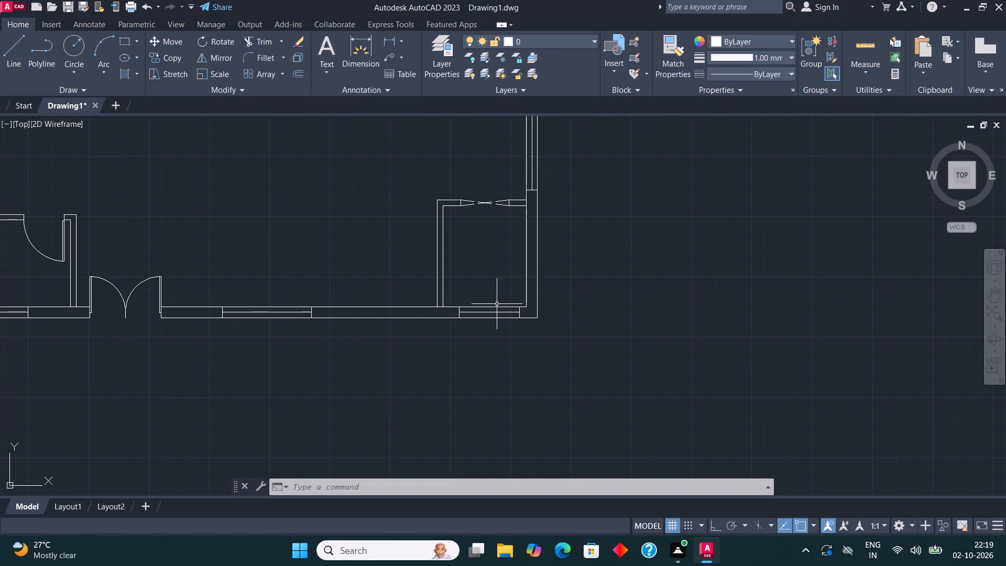
{"action": "scroll", "coordinate": [497, 304], "scroll_direction": "up", "scroll_amount": 3}
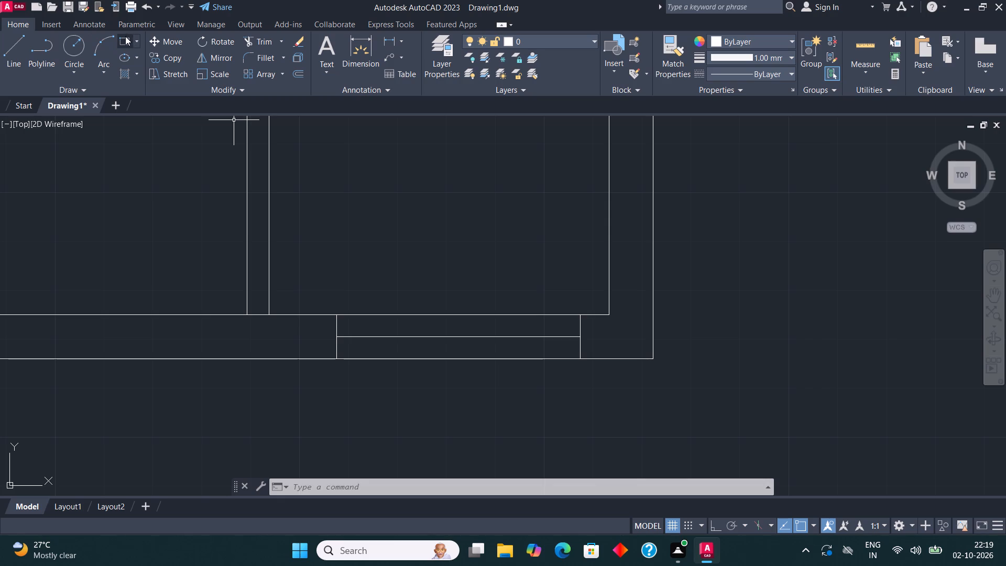
{"action": "left_click", "coordinate": [125, 36]}
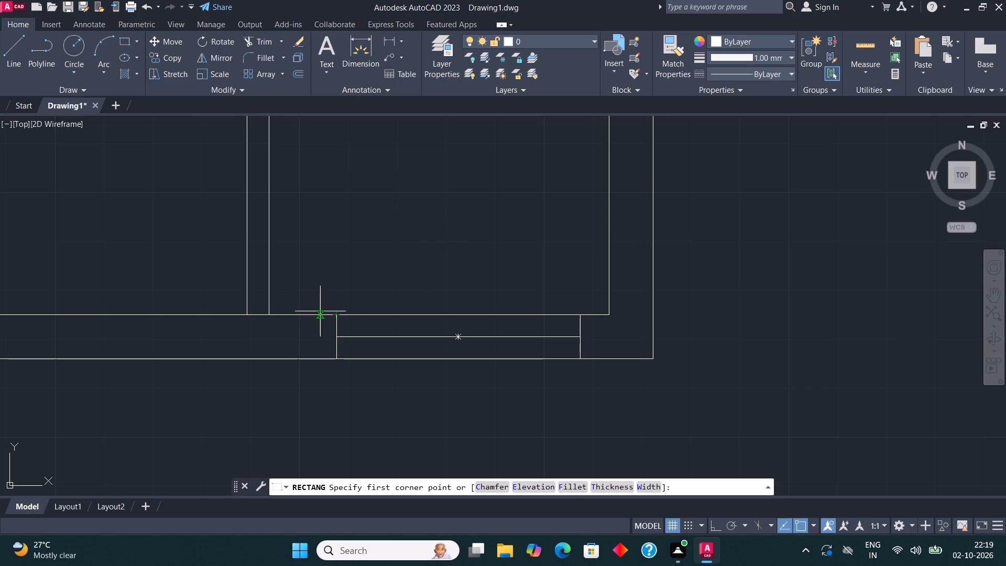
{"action": "left_click", "coordinate": [320, 312]}
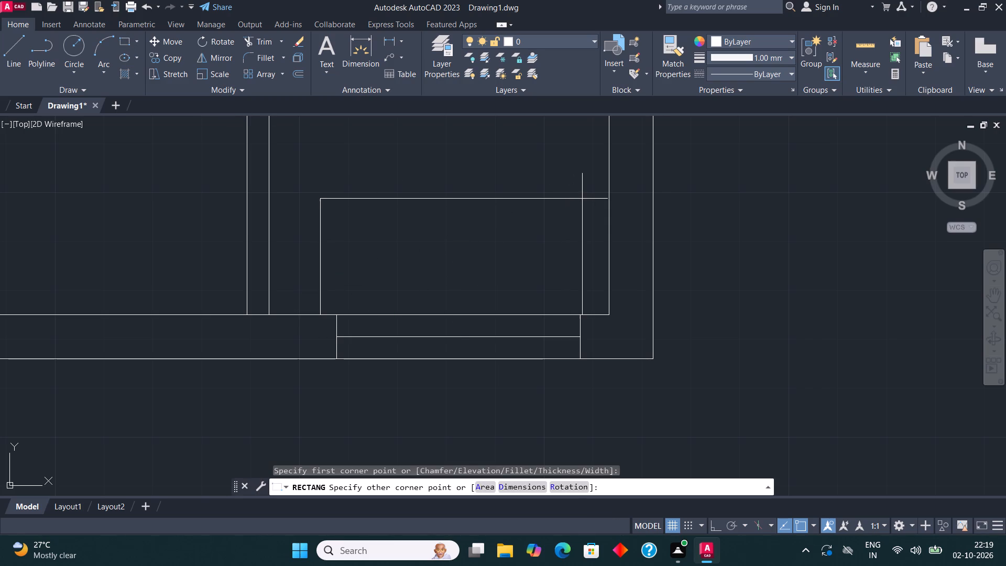
{"action": "left_click", "coordinate": [577, 188]}
{"action": "middle_click_drag", "start_coordinate": [578, 189], "coordinate": [567, 202]}
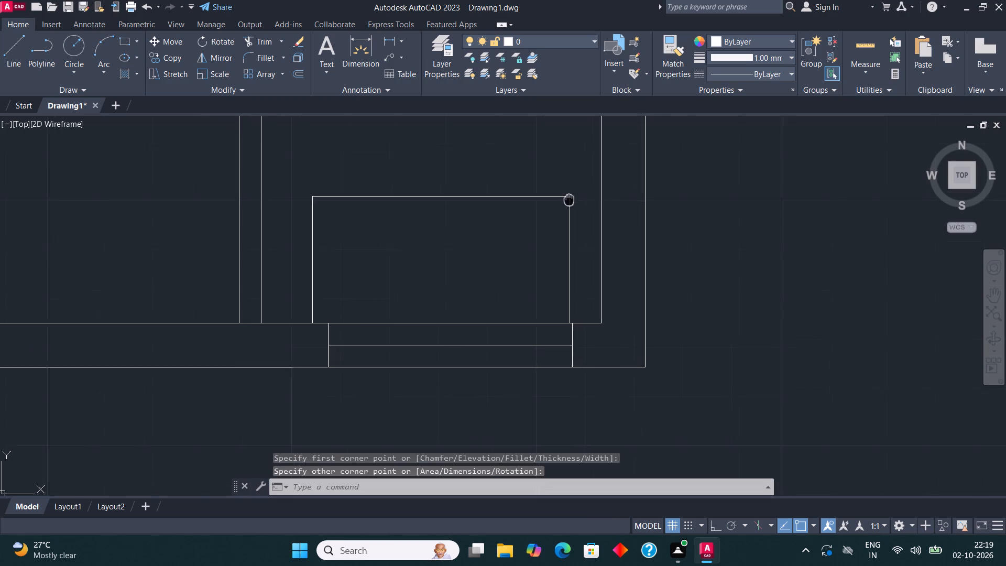
{"action": "middle_click_drag", "start_coordinate": [567, 202], "coordinate": [529, 242]}
Draw a smaller rectangle inside the south-east room's rectangle and place a circle at its centre.
{"action": "left_click", "coordinate": [124, 41]}
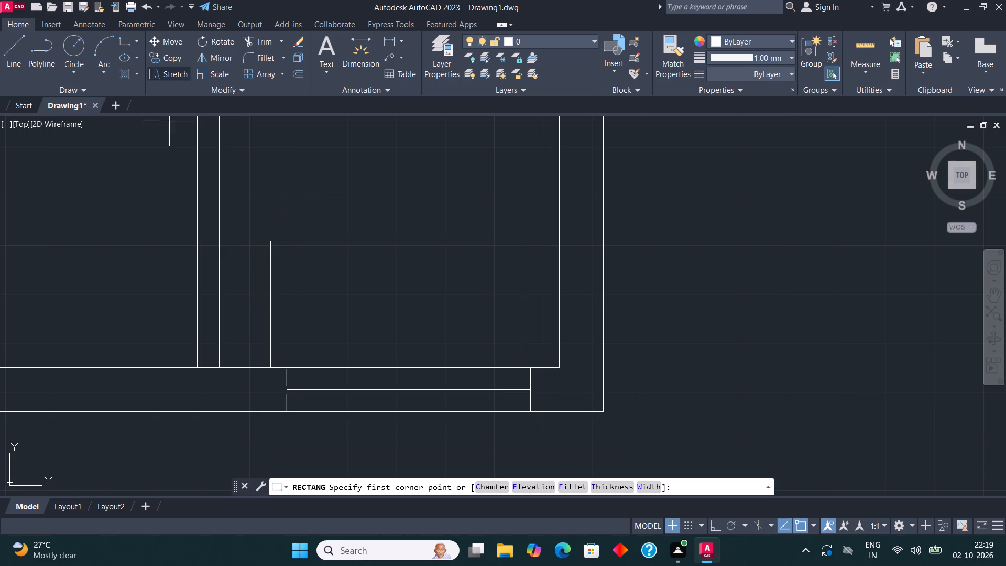
{"action": "left_click", "coordinate": [331, 350]}
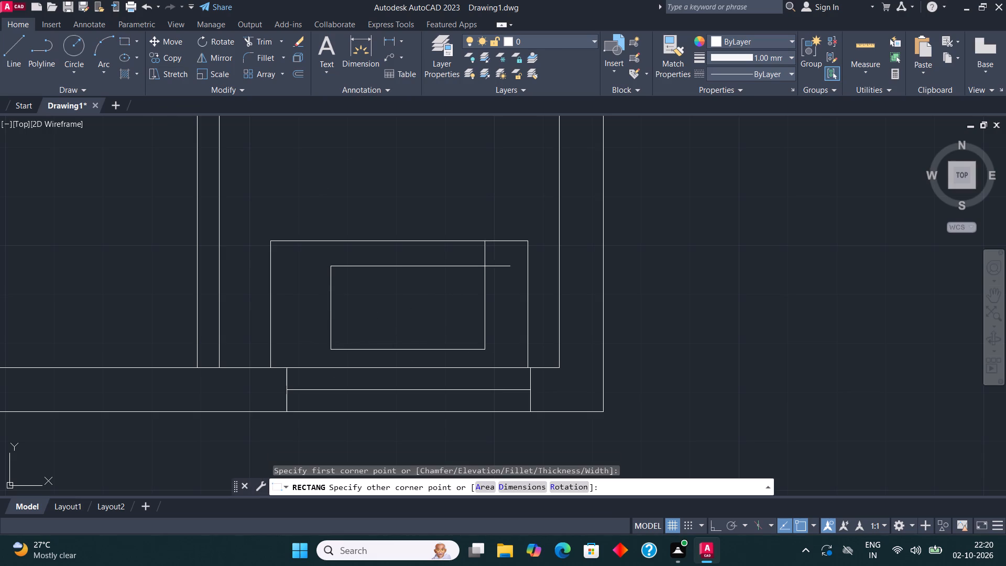
{"action": "left_click", "coordinate": [473, 264]}
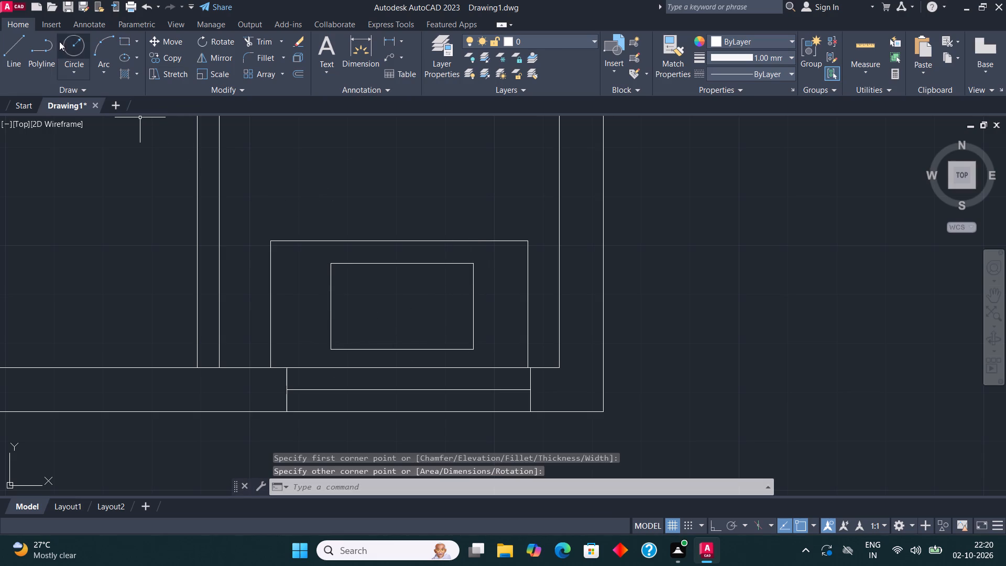
{"action": "left_click", "coordinate": [72, 41]}
{"action": "left_click", "coordinate": [404, 303]}
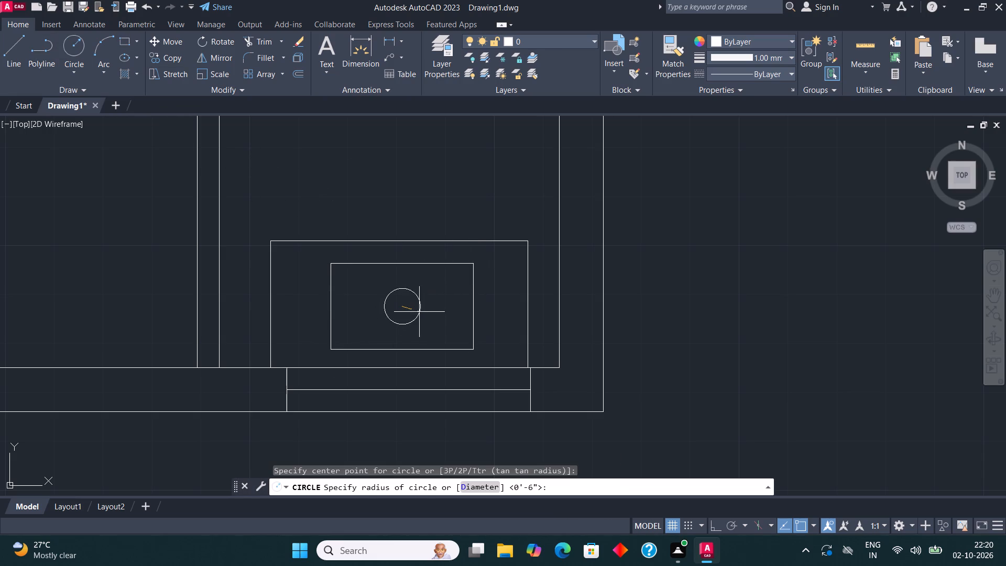
{"action": "left_click", "coordinate": [425, 318]}
{"action": "scroll", "coordinate": [761, 238], "scroll_direction": "down", "scroll_amount": 2}
{"action": "middle_click_drag", "start_coordinate": [435, 298], "coordinate": [458, 309]}
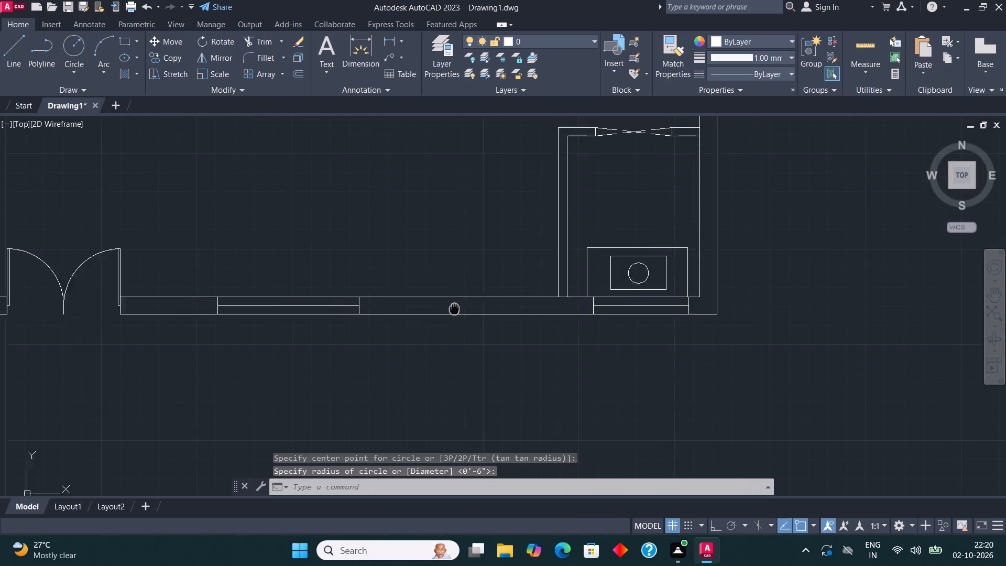
Draw a long sofa-seat rectangle in the main hall, just inside the south wall window east of the double entrance door.
{"action": "middle_click_drag", "start_coordinate": [458, 309], "coordinate": [496, 331]}
{"action": "middle_click_drag", "start_coordinate": [487, 266], "coordinate": [551, 297]}
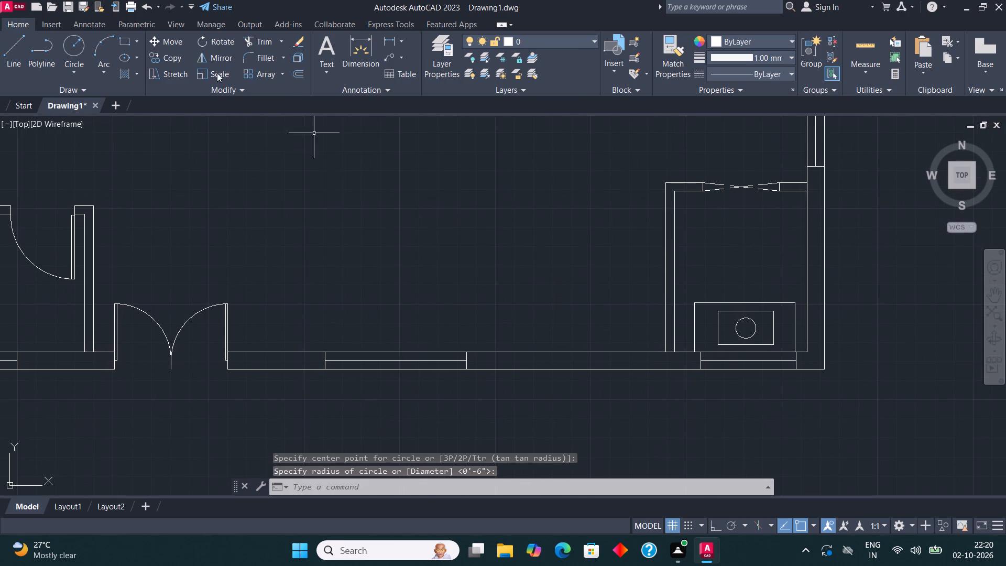
{"action": "left_click", "coordinate": [122, 43]}
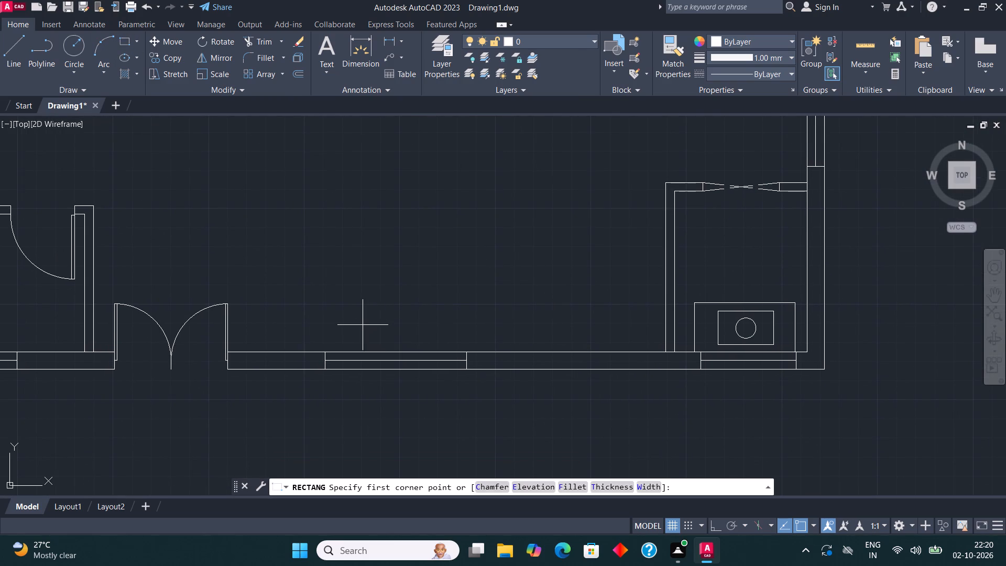
{"action": "left_click", "coordinate": [362, 324]}
{"action": "left_click", "coordinate": [527, 266]}
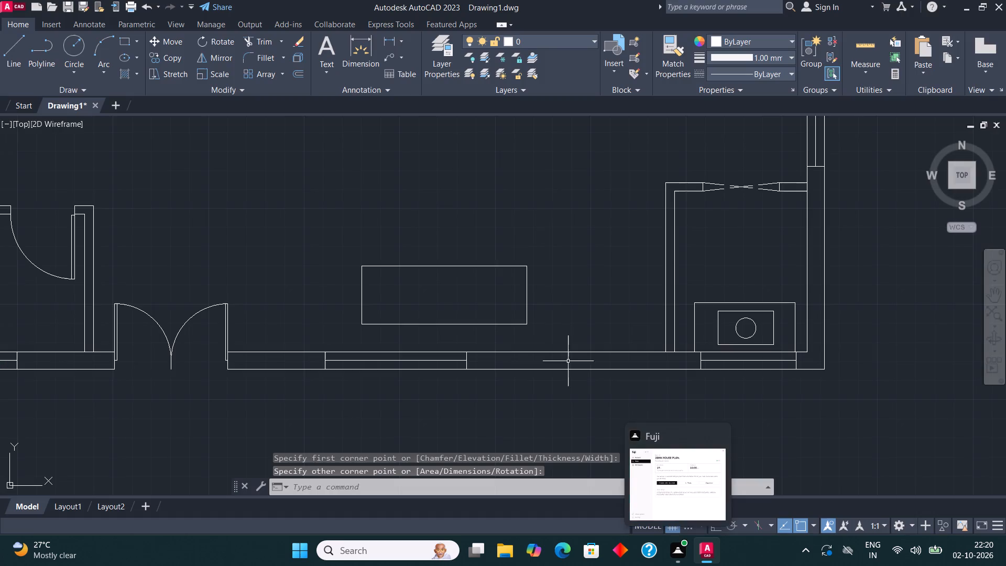
With ortho on, draw lines around the sofa seat's west, south and east sides to form its arms and backrest, leaving the front open.
{"action": "middle_click_drag", "start_coordinate": [505, 255], "coordinate": [470, 271]}
{"action": "scroll", "coordinate": [386, 382], "scroll_direction": "up", "scroll_amount": 1}
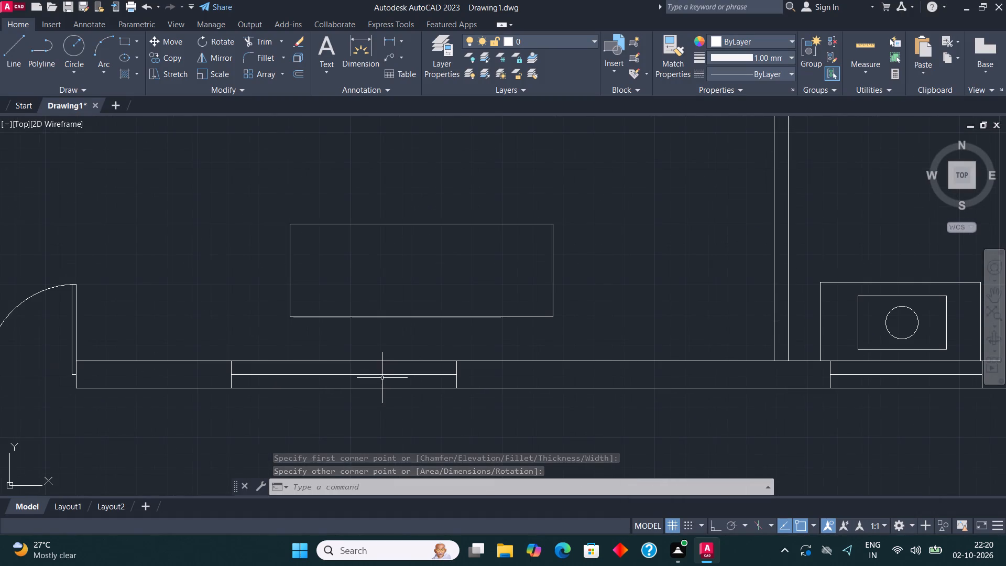
{"action": "left_click", "coordinate": [12, 47]}
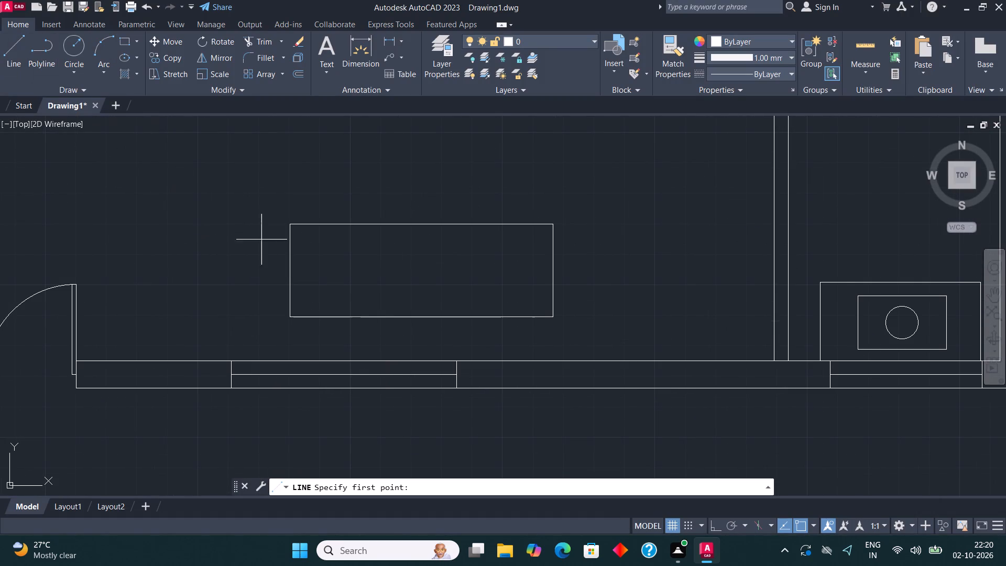
{"action": "left_click", "coordinate": [288, 238]}
{"action": "left_click", "coordinate": [275, 236]}
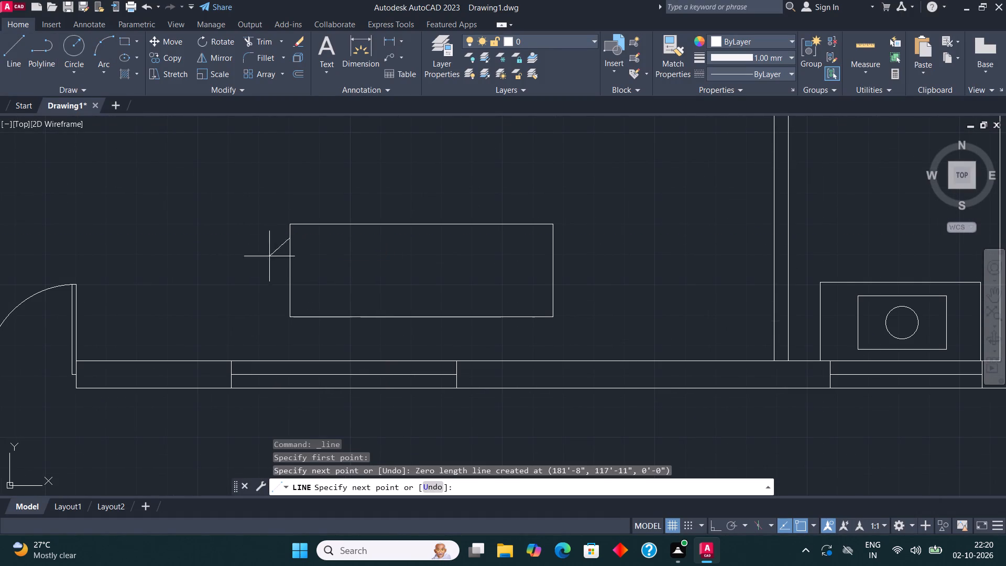
{"action": "key", "text": "F8"}
{"action": "left_click", "coordinate": [270, 247]}
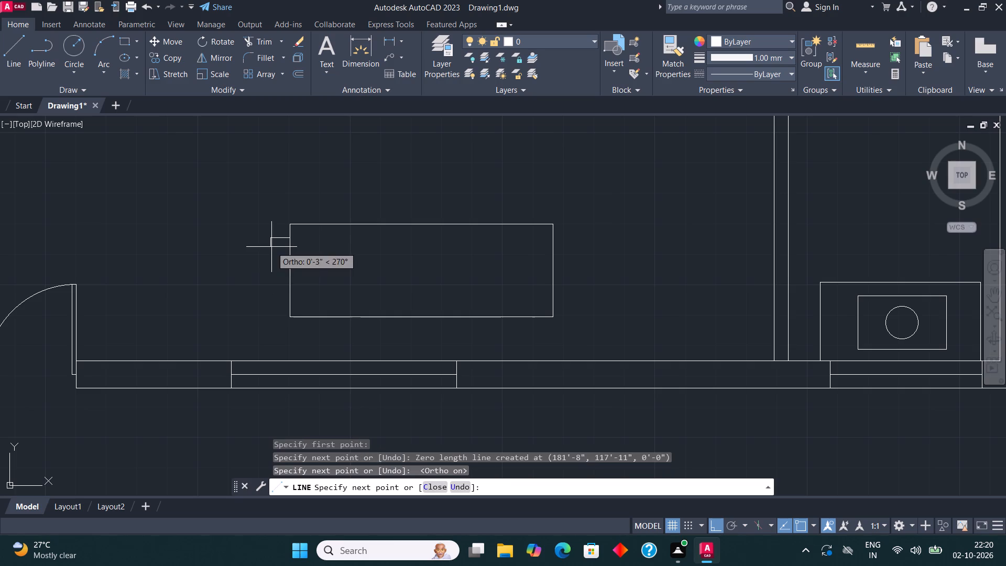
{"action": "left_click", "coordinate": [277, 329]}
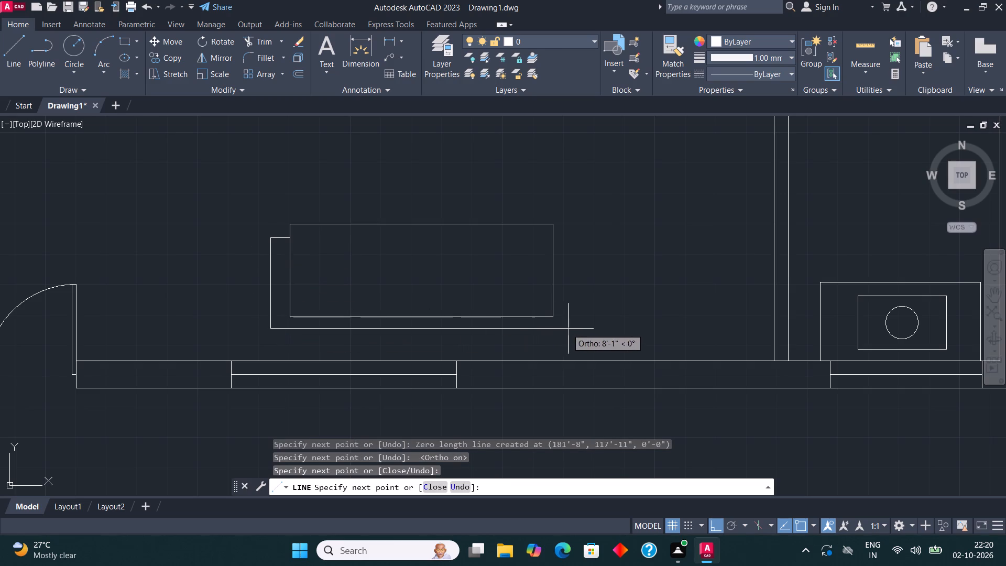
{"action": "left_click", "coordinate": [577, 326]}
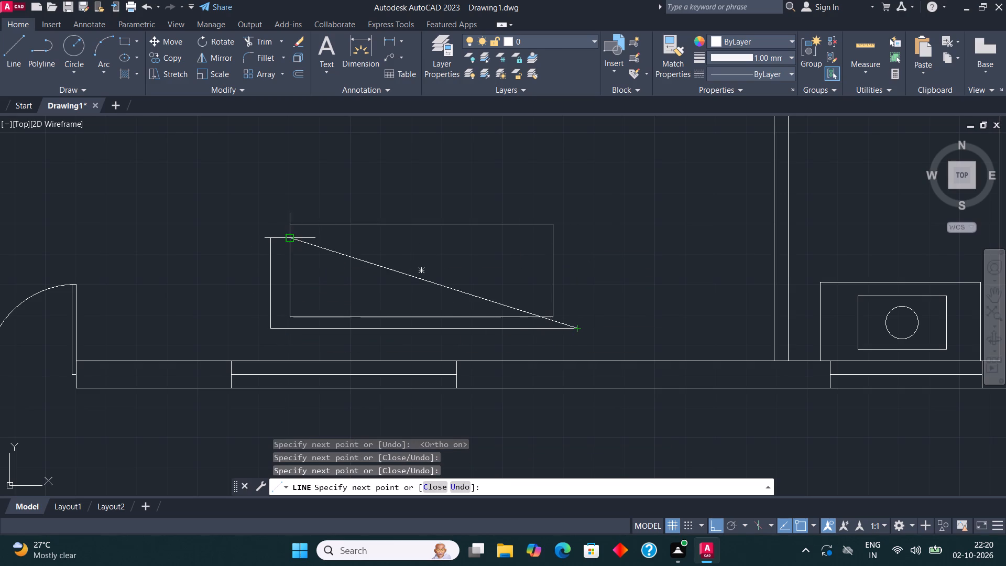
{"action": "left_click", "coordinate": [571, 238]}
{"action": "left_click", "coordinate": [554, 236]}
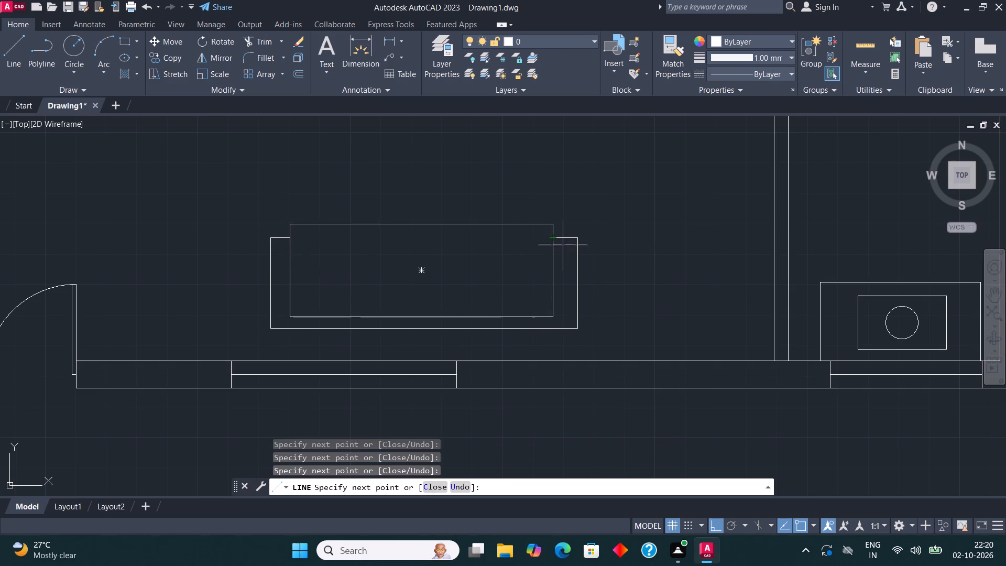
{"action": "key", "text": "Escape"}
Shift the outer line of the sofa's east arm about 2" inward and trim the line ends that overhang it.
{"action": "scroll", "coordinate": [591, 277], "scroll_direction": "up", "scroll_amount": 1}
{"action": "left_click", "coordinate": [570, 278]}
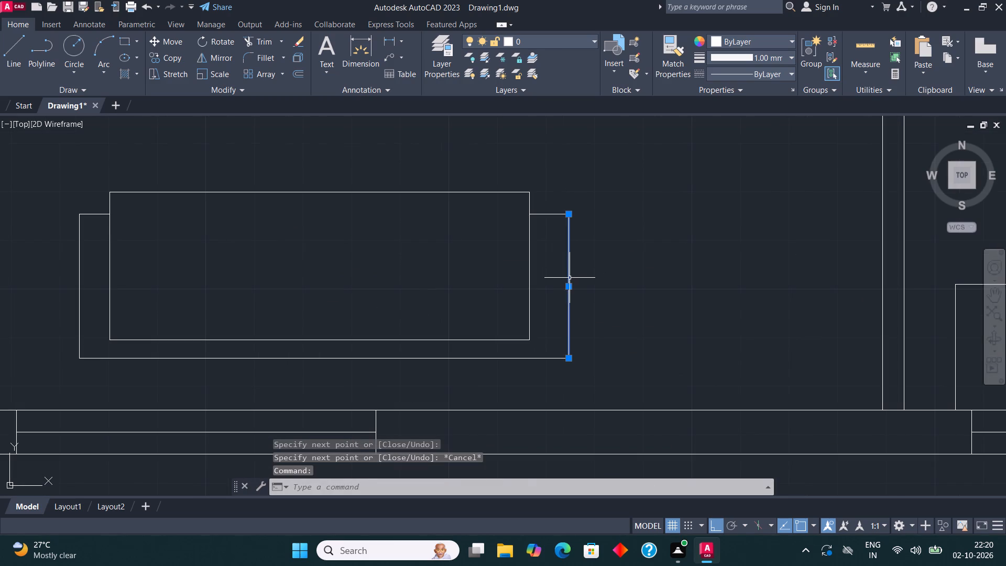
{"action": "left_click", "coordinate": [571, 288]}
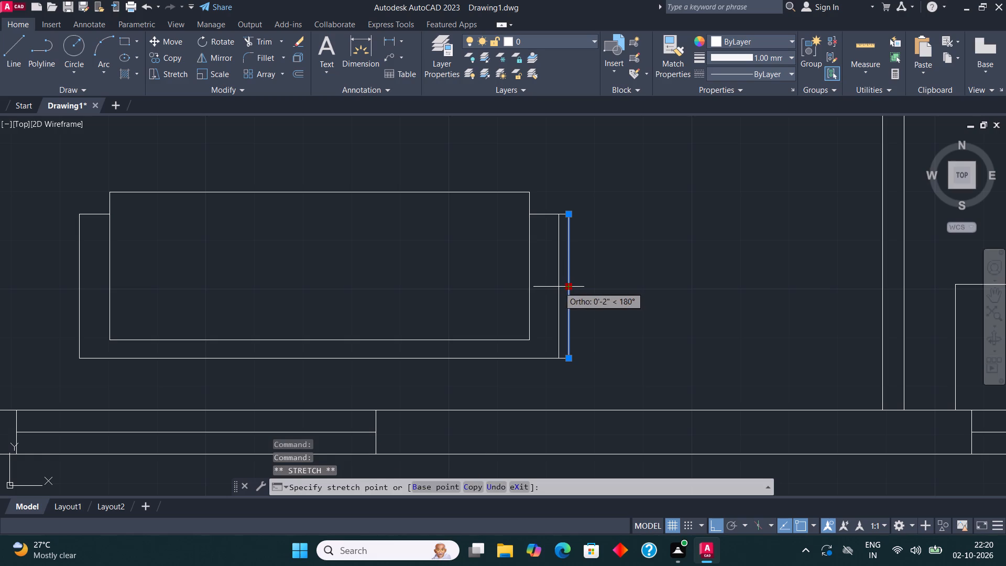
{"action": "left_click", "coordinate": [559, 287]}
{"action": "key", "text": "Escape"}
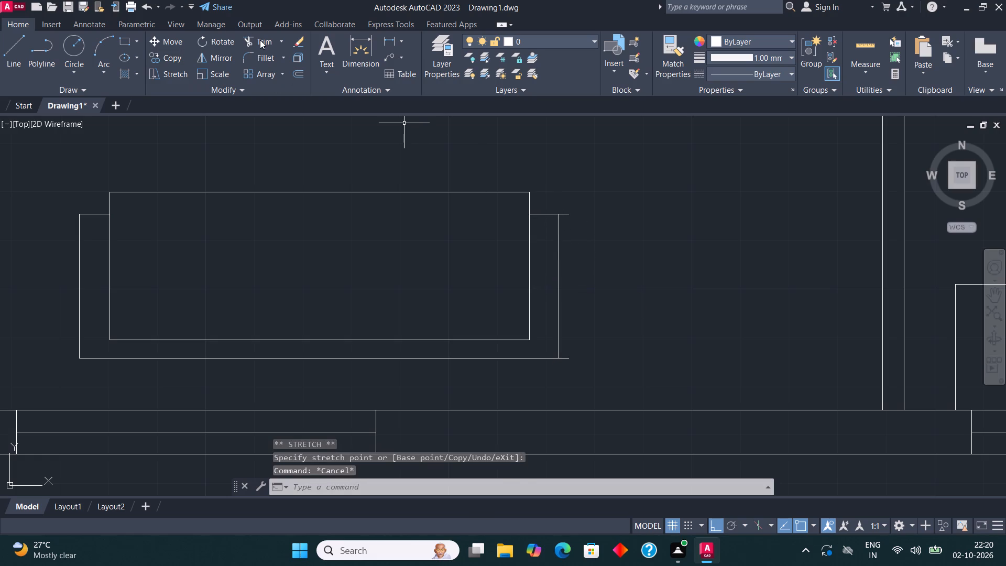
{"action": "left_click", "coordinate": [260, 40]}
{"action": "left_click", "coordinate": [564, 200]}
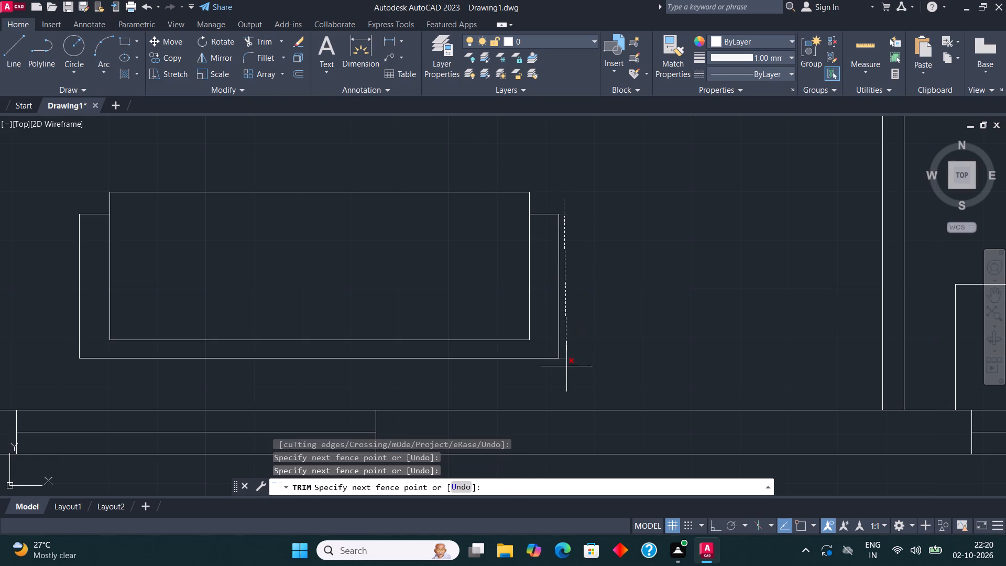
{"action": "left_click", "coordinate": [563, 372]}
{"action": "key", "text": "Escape"}
Draw a line between the midpoints of the sofa seat's long edges to split it into two cushions.
{"action": "scroll", "coordinate": [613, 303], "scroll_direction": "down", "scroll_amount": 1}
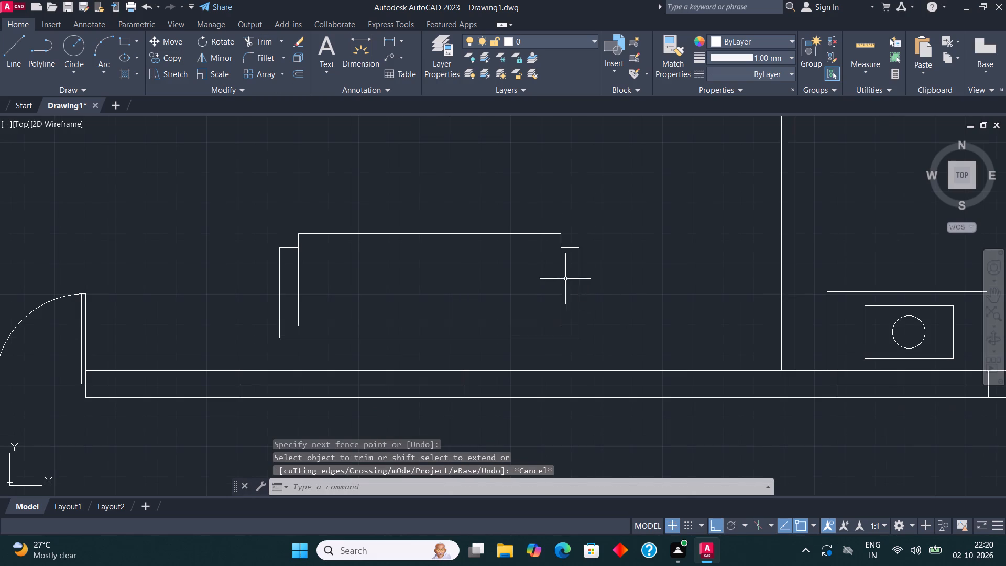
{"action": "middle_click_drag", "start_coordinate": [472, 264], "coordinate": [419, 255]}
{"action": "left_click", "coordinate": [14, 43]}
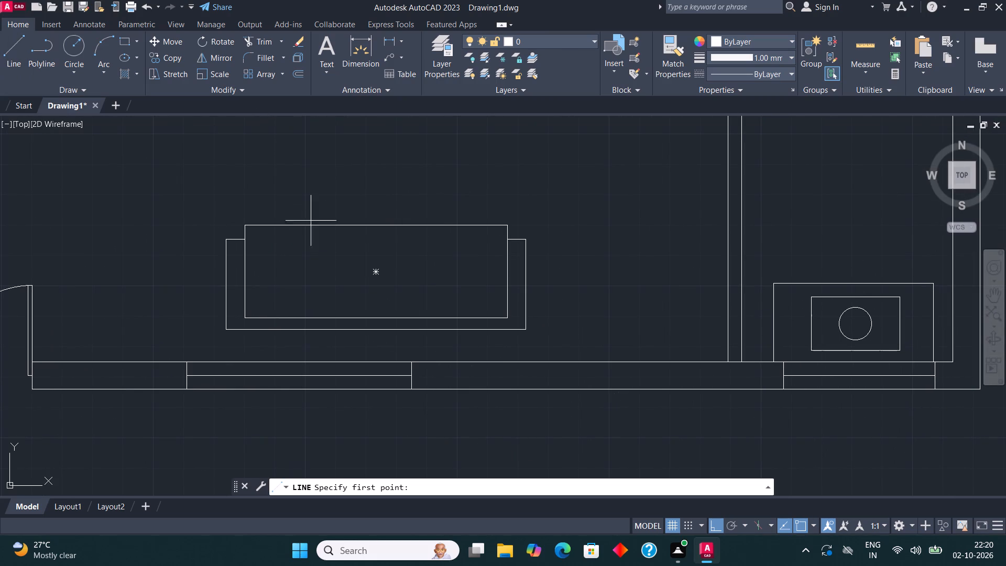
{"action": "left_click", "coordinate": [377, 227]}
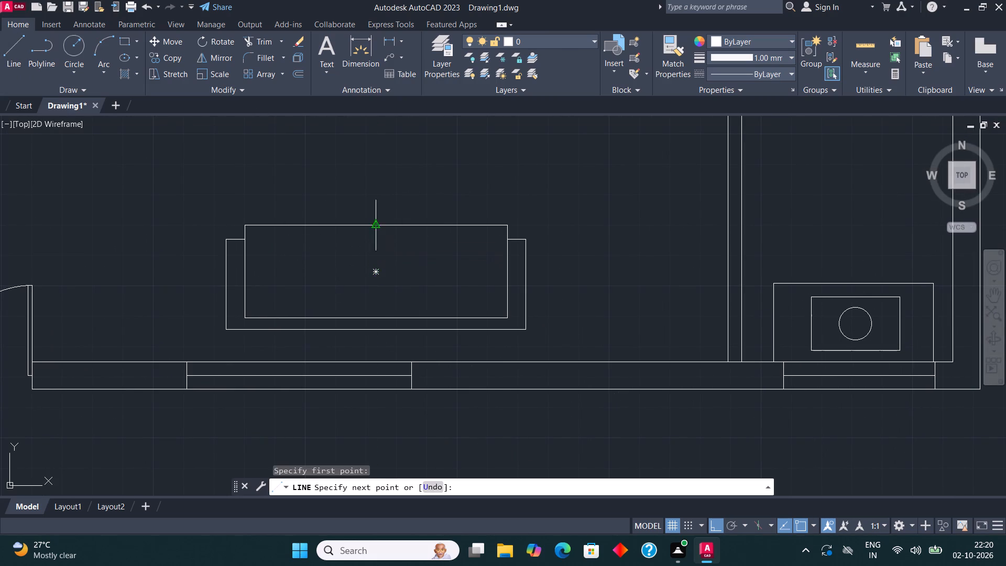
{"action": "left_click", "coordinate": [381, 317]}
{"action": "key", "text": "Escape"}
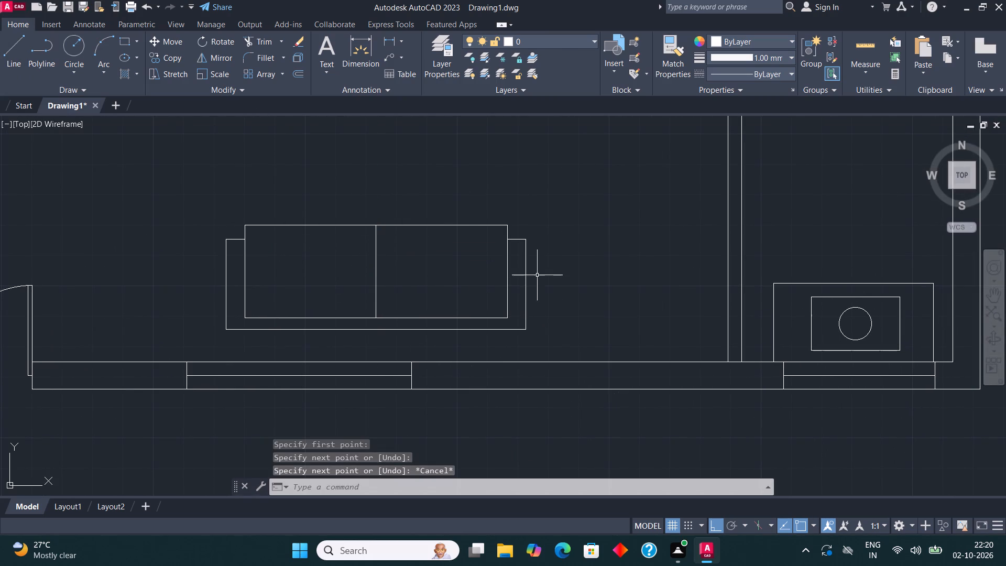
Draw a square armchair seat just north-west of the sofa.
{"action": "middle_click_drag", "start_coordinate": [414, 278], "coordinate": [474, 273]}
{"action": "scroll", "coordinate": [484, 278], "scroll_direction": "down", "scroll_amount": 1}
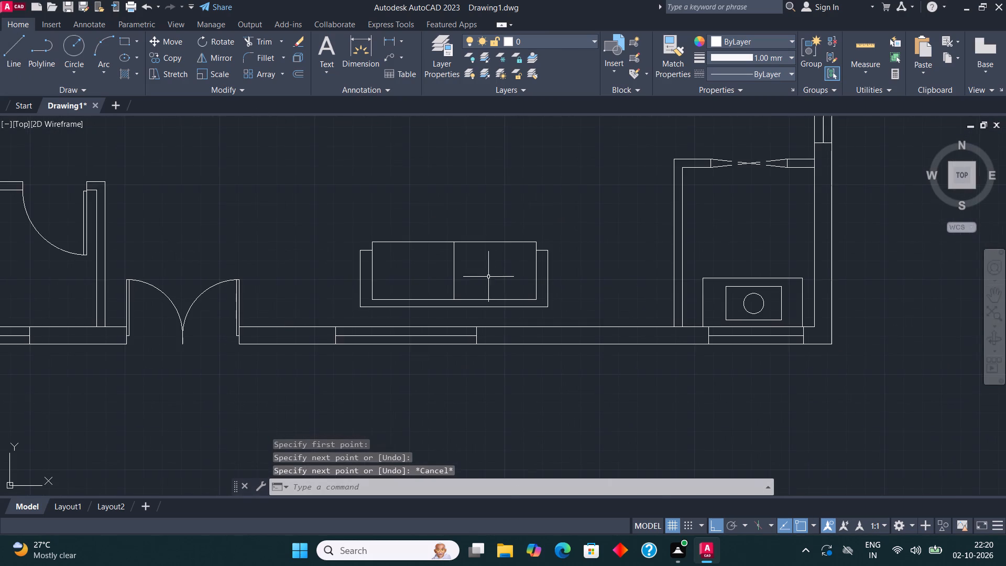
{"action": "middle_click_drag", "start_coordinate": [487, 277], "coordinate": [483, 318]}
{"action": "scroll", "coordinate": [424, 334], "scroll_direction": "up", "scroll_amount": 1}
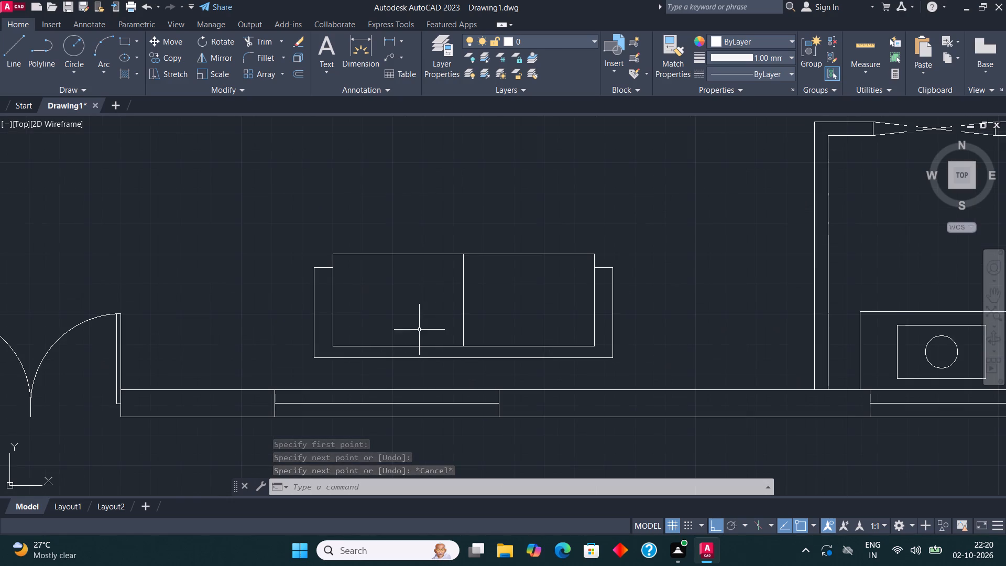
{"action": "middle_click_drag", "start_coordinate": [418, 329], "coordinate": [418, 352]}
{"action": "left_click", "coordinate": [124, 42]}
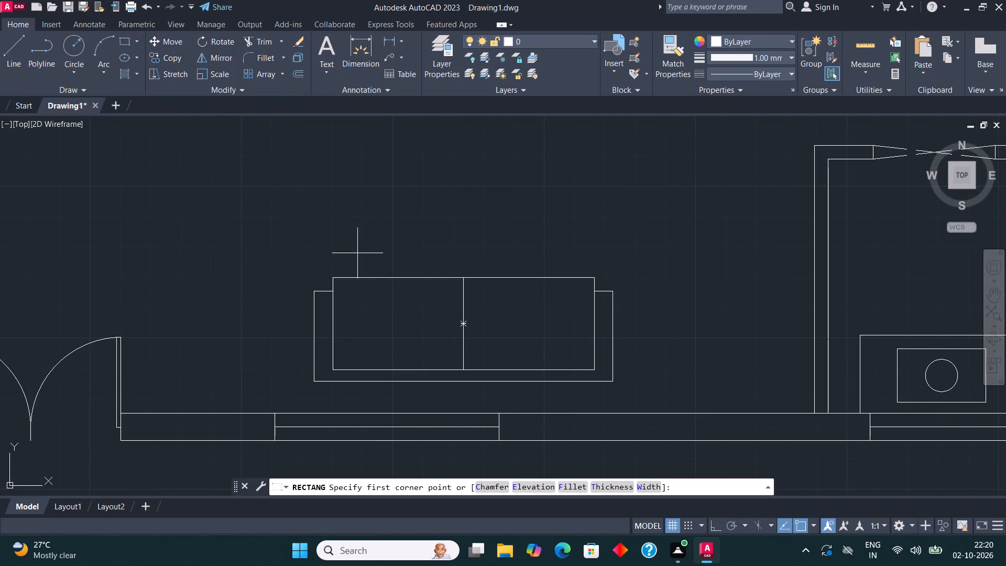
{"action": "left_click", "coordinate": [354, 246]}
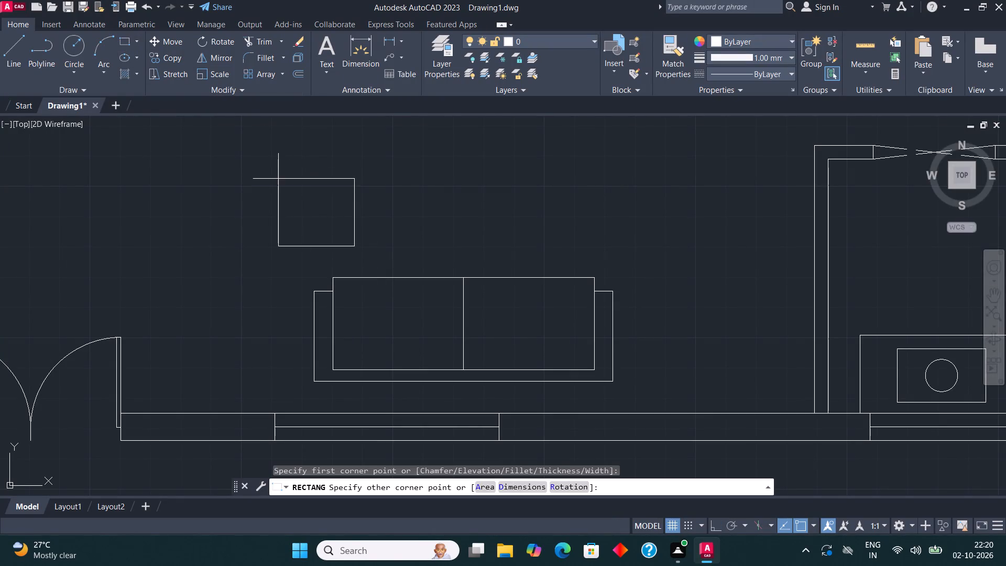
{"action": "left_click", "coordinate": [276, 168]}
Draw lines around the armchair seat's south, west and north sides for arms and a backrest about 2'-11" long, leaving the east side open.
{"action": "middle_click_drag", "start_coordinate": [390, 193], "coordinate": [415, 215]}
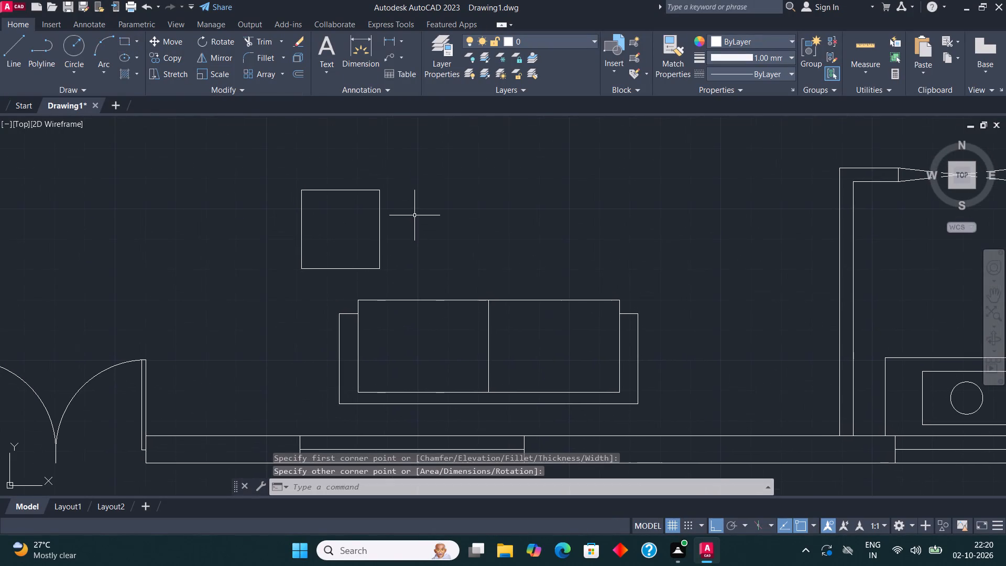
{"action": "left_click", "coordinate": [14, 49]}
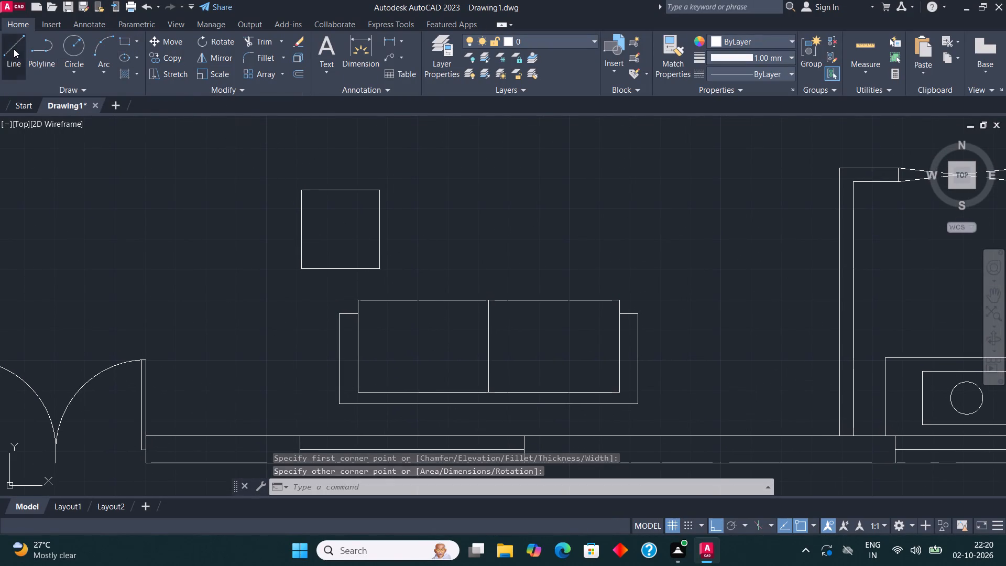
{"action": "scroll", "coordinate": [341, 279], "scroll_direction": "up", "scroll_amount": 1}
{"action": "left_click", "coordinate": [369, 266]}
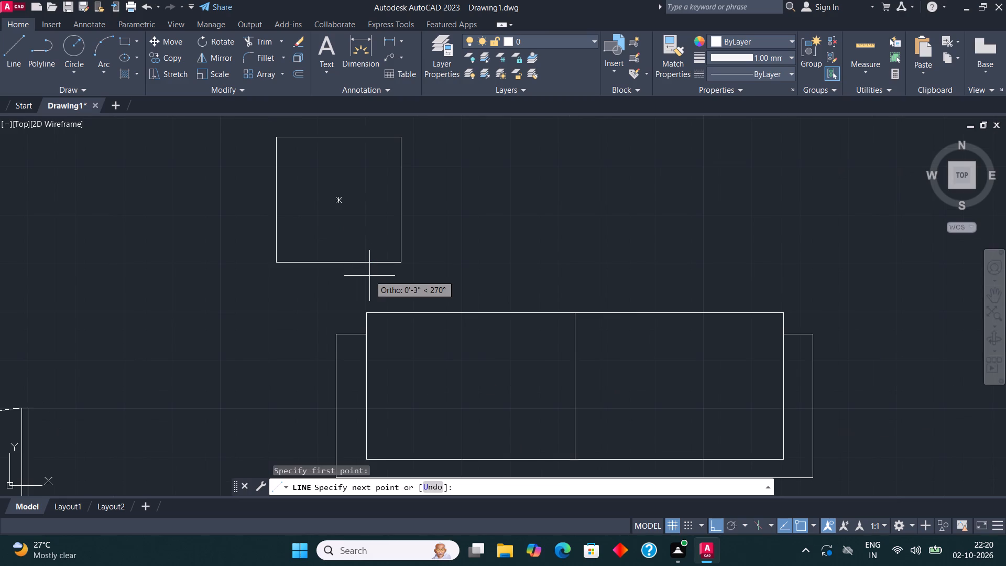
{"action": "left_click", "coordinate": [368, 281]}
{"action": "left_click", "coordinate": [257, 275]}
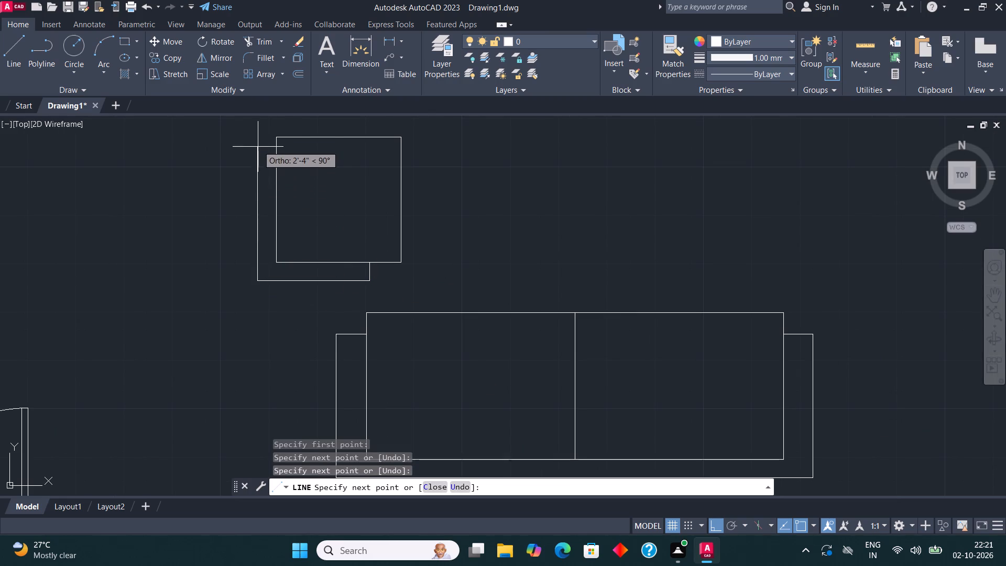
{"action": "middle_click_drag", "start_coordinate": [268, 242], "coordinate": [253, 295]}
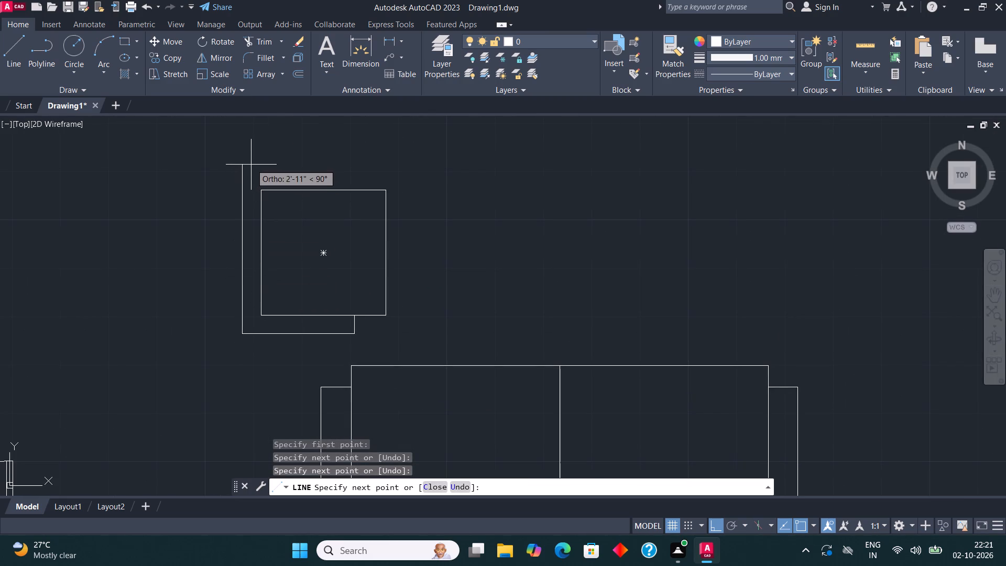
{"action": "left_click", "coordinate": [251, 167]}
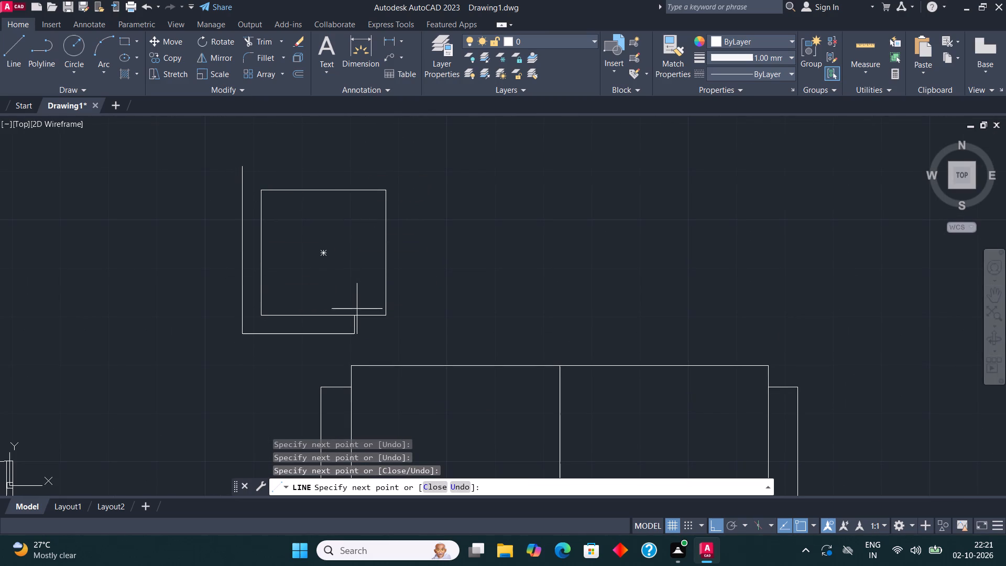
{"action": "left_click", "coordinate": [353, 173]}
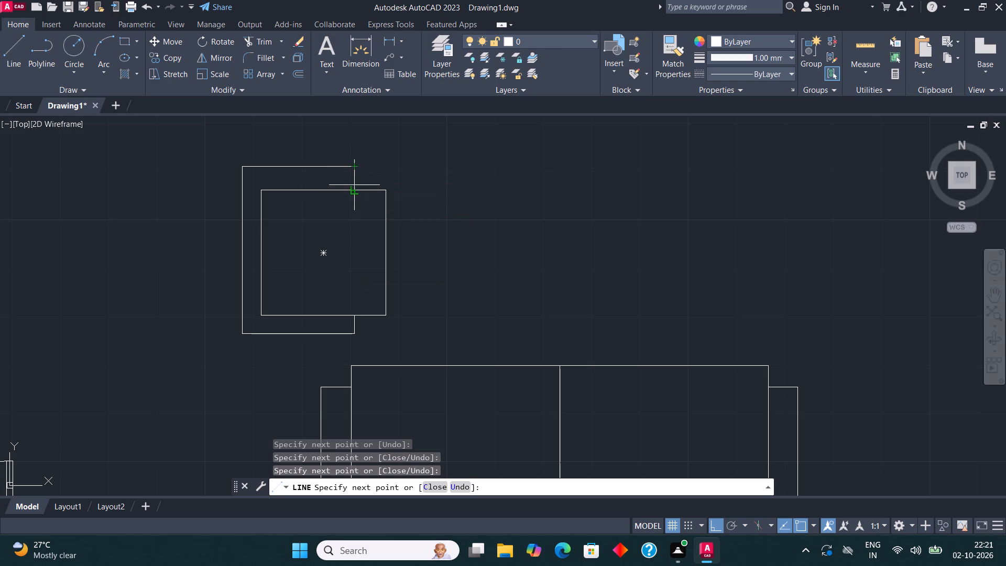
{"action": "left_click", "coordinate": [354, 189]}
{"action": "key", "text": "Escape"}
Shift the outer line of the armchair's north arm about 1" inward and trim the overhanging ends of the adjoining lines.
{"action": "left_click", "coordinate": [299, 166]}
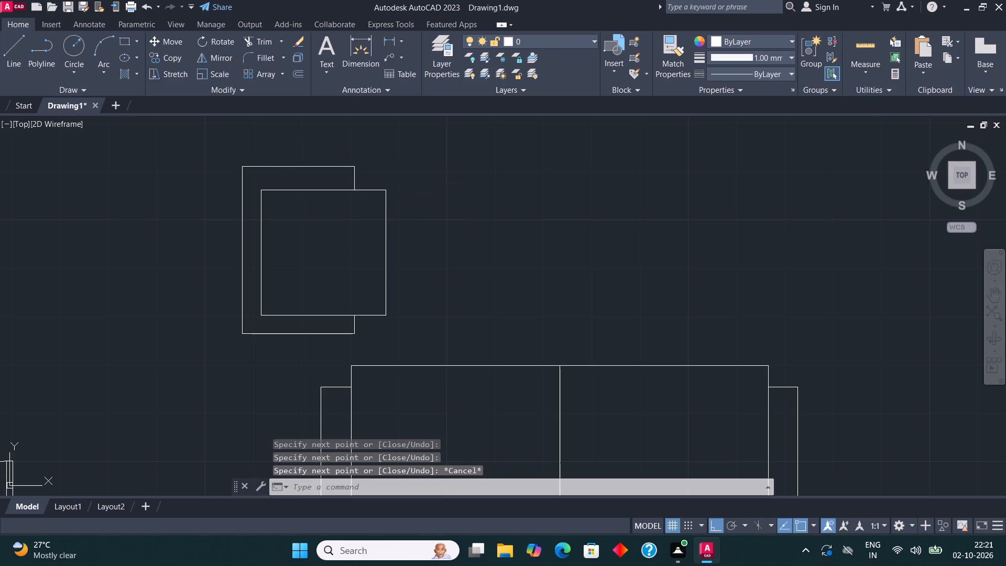
{"action": "scroll", "coordinate": [299, 166], "scroll_direction": "up", "scroll_amount": 2}
{"action": "left_click", "coordinate": [292, 168]}
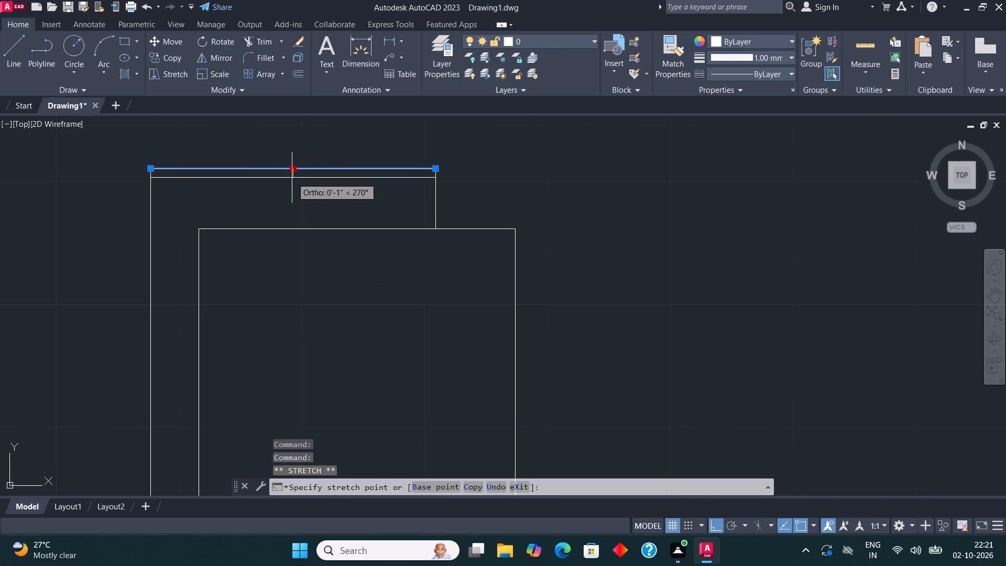
{"action": "left_click", "coordinate": [292, 180]}
{"action": "key", "text": "Escape"}
{"action": "left_click", "coordinate": [264, 43]}
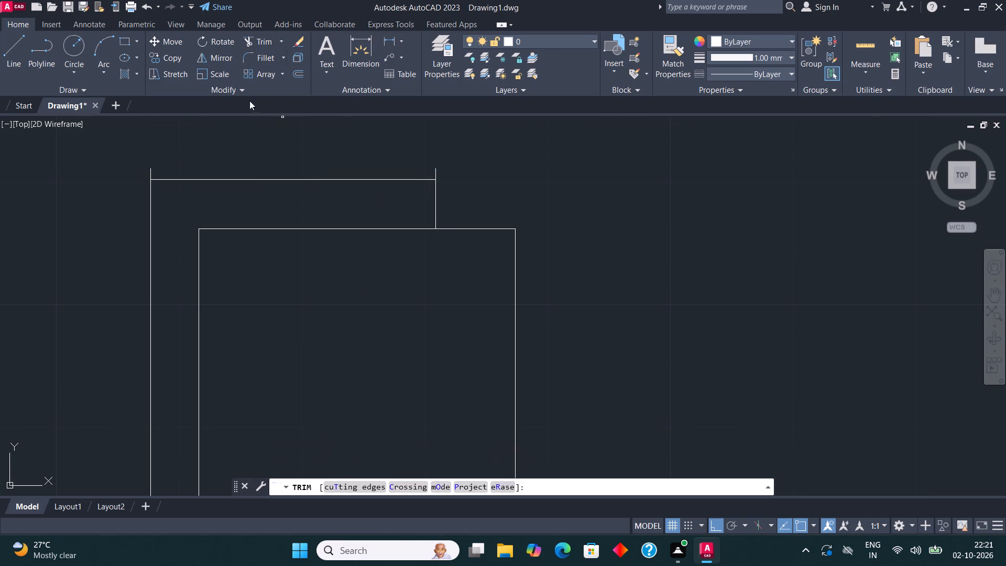
{"action": "left_click", "coordinate": [146, 185]}
{"action": "left_click", "coordinate": [158, 164]}
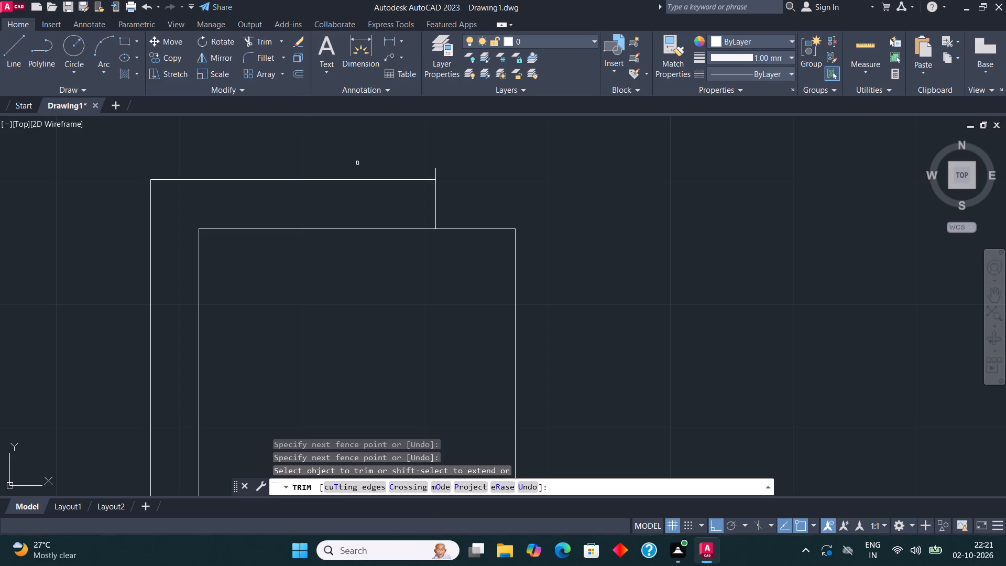
{"action": "left_click", "coordinate": [382, 170]}
{"action": "left_click", "coordinate": [501, 171]}
{"action": "scroll", "coordinate": [494, 159], "scroll_direction": "down", "scroll_amount": 3}
{"action": "key", "text": "Escape"}
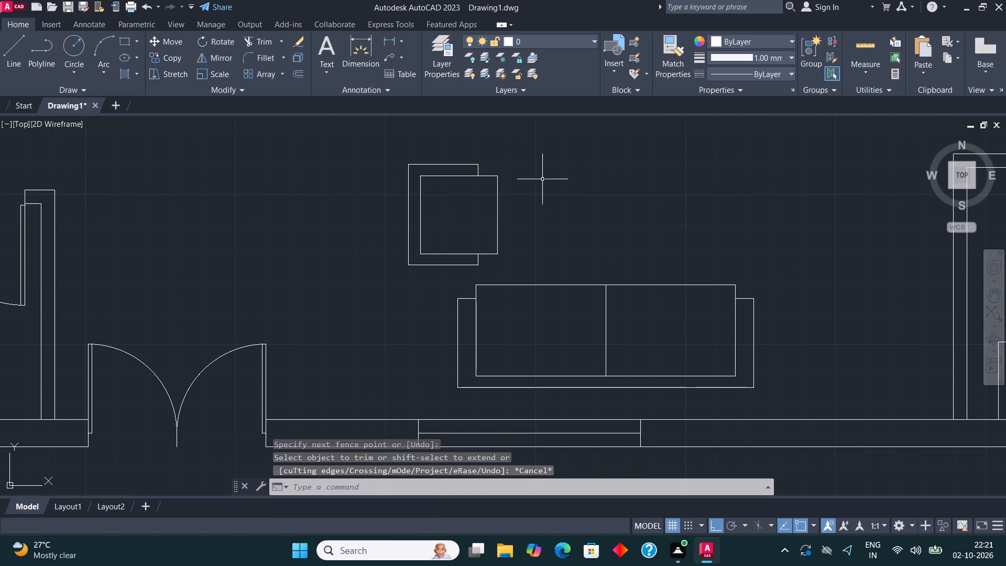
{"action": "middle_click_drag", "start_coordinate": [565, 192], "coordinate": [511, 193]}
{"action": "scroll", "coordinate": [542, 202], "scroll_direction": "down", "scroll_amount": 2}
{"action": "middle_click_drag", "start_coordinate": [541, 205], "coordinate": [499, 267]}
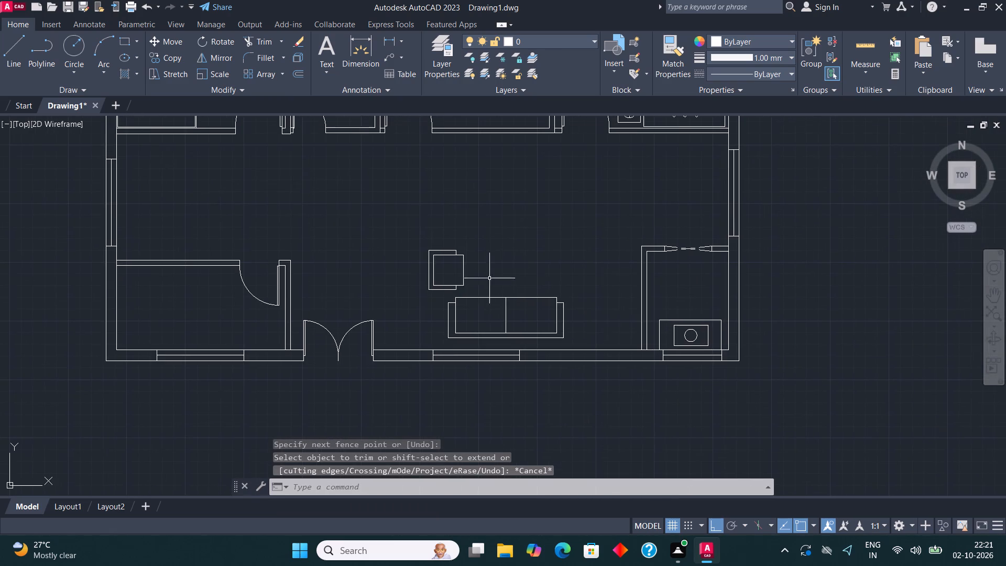
Mirror the armchair about the sofa's vertical centreline to add a matching one on the east side, keeping the original.
{"action": "scroll", "coordinate": [457, 293], "scroll_direction": "up", "scroll_amount": 2}
{"action": "left_click", "coordinate": [465, 293]}
{"action": "left_click", "coordinate": [341, 167]}
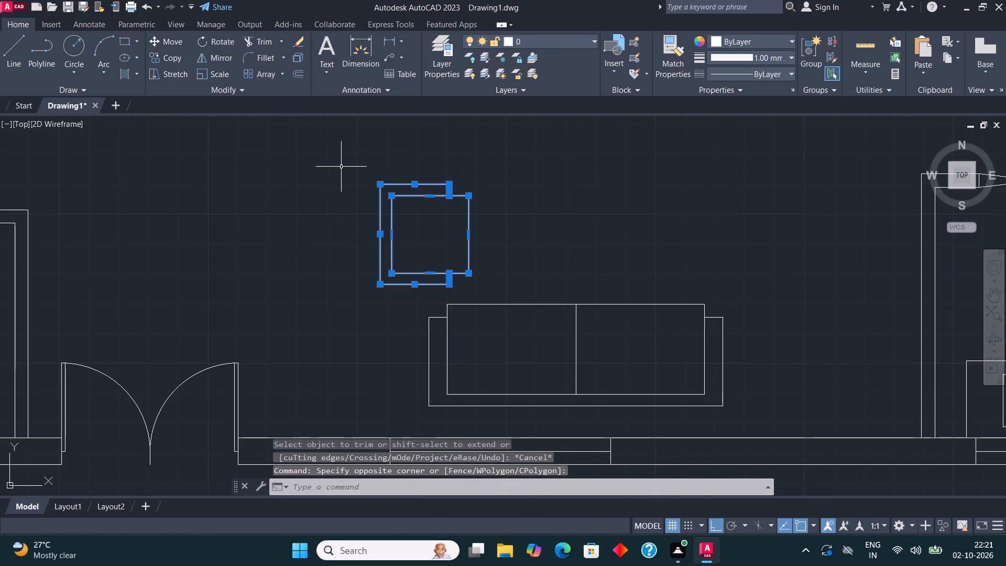
{"action": "left_click", "coordinate": [218, 59]}
{"action": "scroll", "coordinate": [314, 157], "scroll_direction": "down", "scroll_amount": 1}
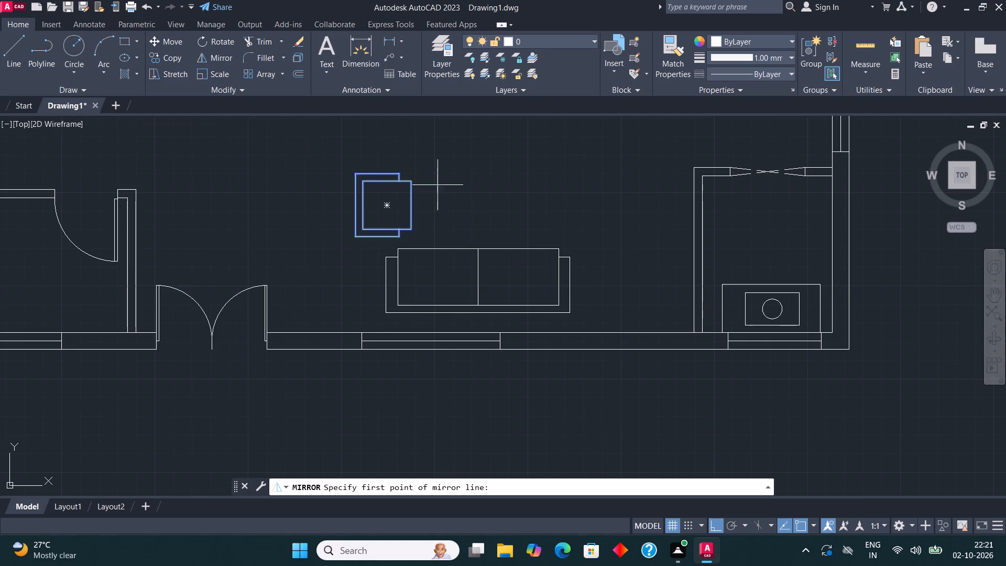
{"action": "left_click", "coordinate": [476, 204]}
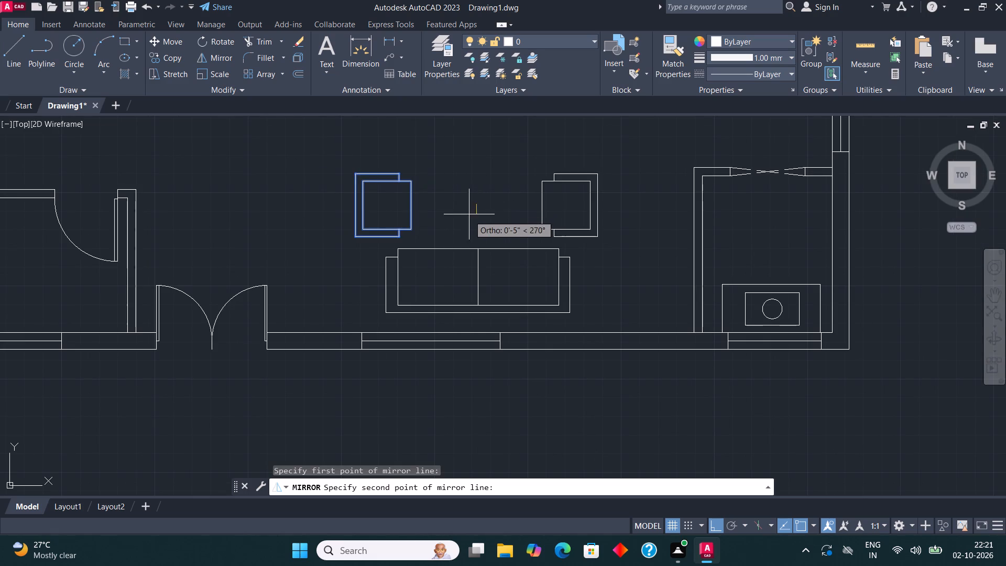
{"action": "left_click", "coordinate": [480, 220]}
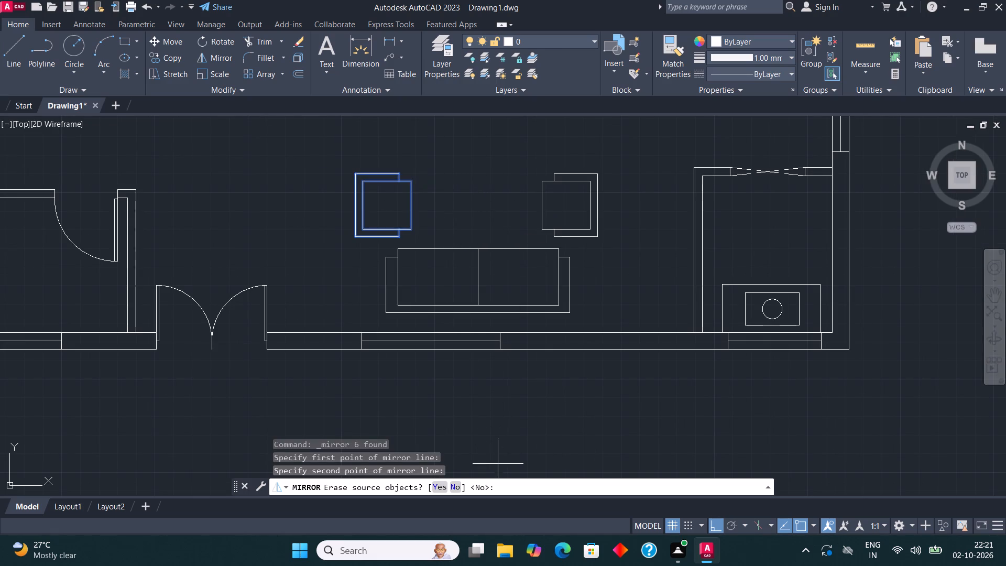
{"action": "left_click", "coordinate": [452, 488]}
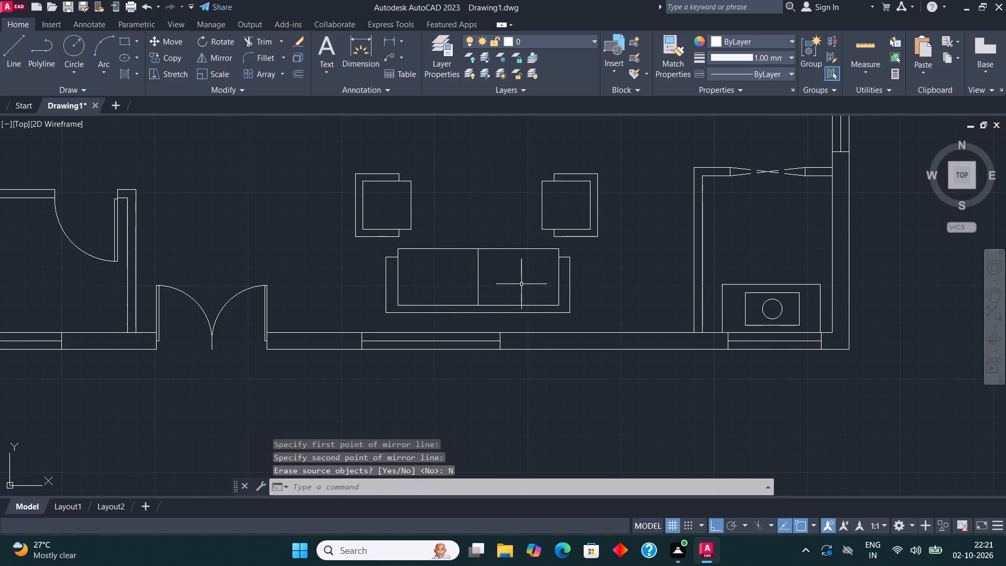
Draw a rectangular coffee table between the two armchairs, north of the sofa.
{"action": "left_click", "coordinate": [124, 41]}
{"action": "scroll", "coordinate": [544, 199], "scroll_direction": "up", "scroll_amount": 2}
{"action": "left_click", "coordinate": [277, 161]}
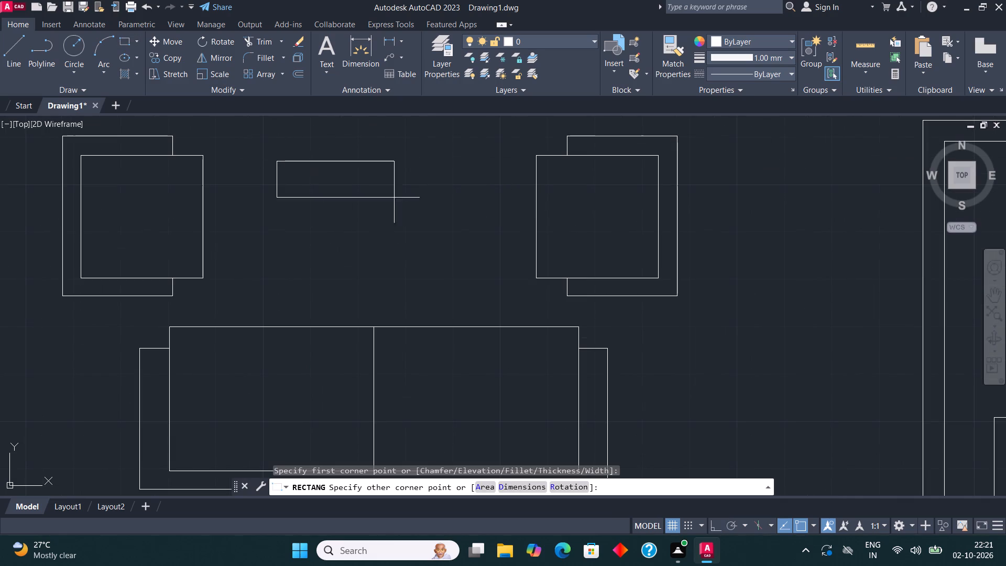
{"action": "left_click", "coordinate": [487, 271]}
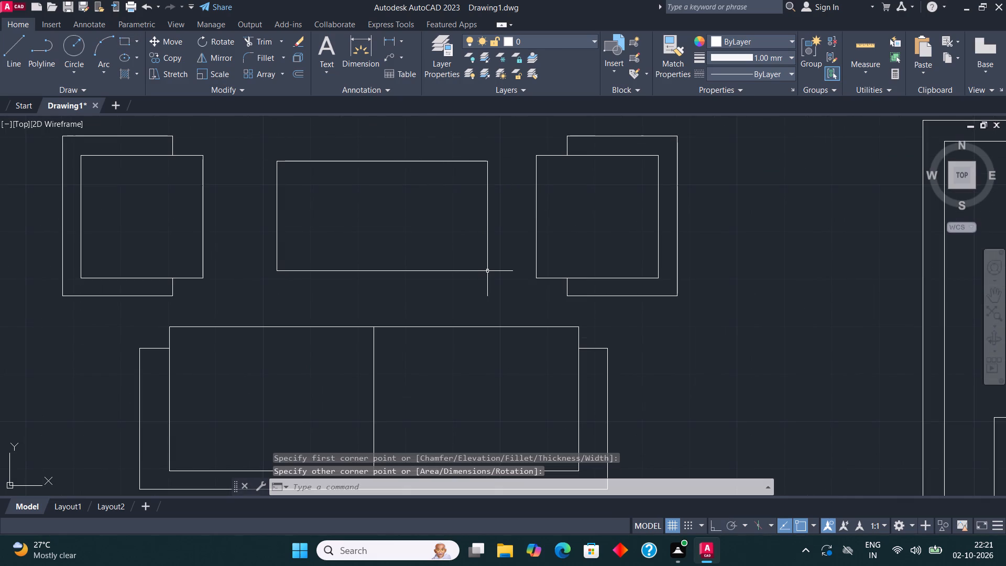
Offset the coffee table outline inward by a small picked distance to form its border.
{"action": "left_click", "coordinate": [379, 161]}
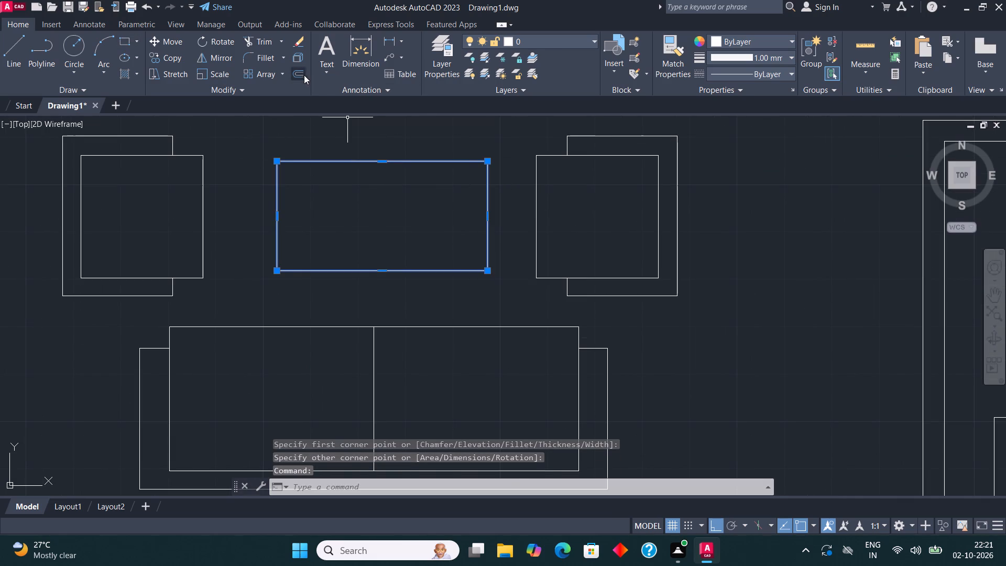
{"action": "left_click", "coordinate": [300, 69]}
{"action": "left_click", "coordinate": [386, 158]}
{"action": "left_click", "coordinate": [386, 168]}
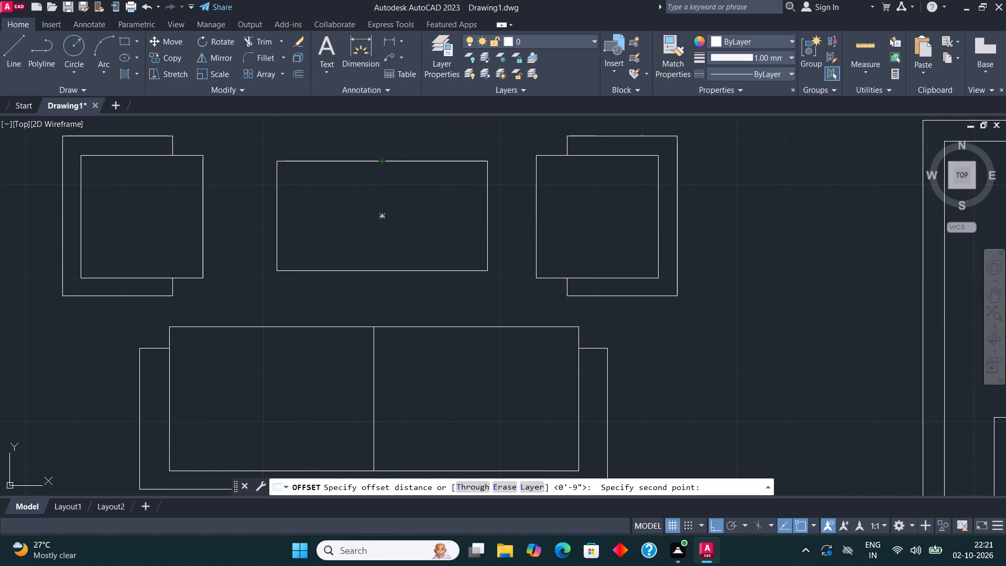
{"action": "left_click", "coordinate": [373, 190]}
Offset the two wardrobe rectangles on either side of the bedroom partition inward by the same distance as the table border.
{"action": "scroll", "coordinate": [373, 193], "scroll_direction": "down", "scroll_amount": 2}
{"action": "middle_click_drag", "start_coordinate": [446, 215], "coordinate": [480, 295]}
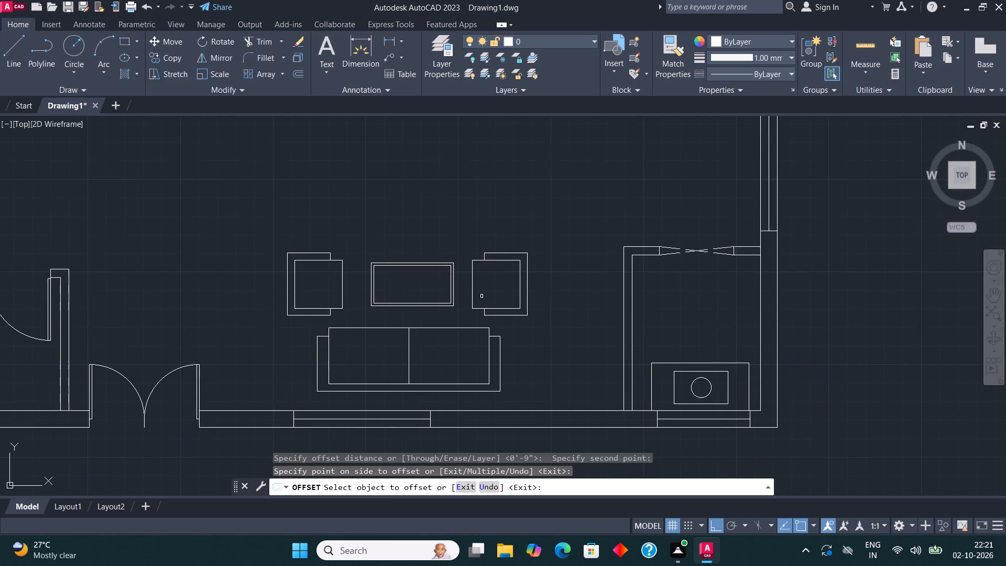
{"action": "scroll", "coordinate": [483, 307], "scroll_direction": "down", "scroll_amount": 3}
{"action": "scroll", "coordinate": [466, 192], "scroll_direction": "up", "scroll_amount": 4}
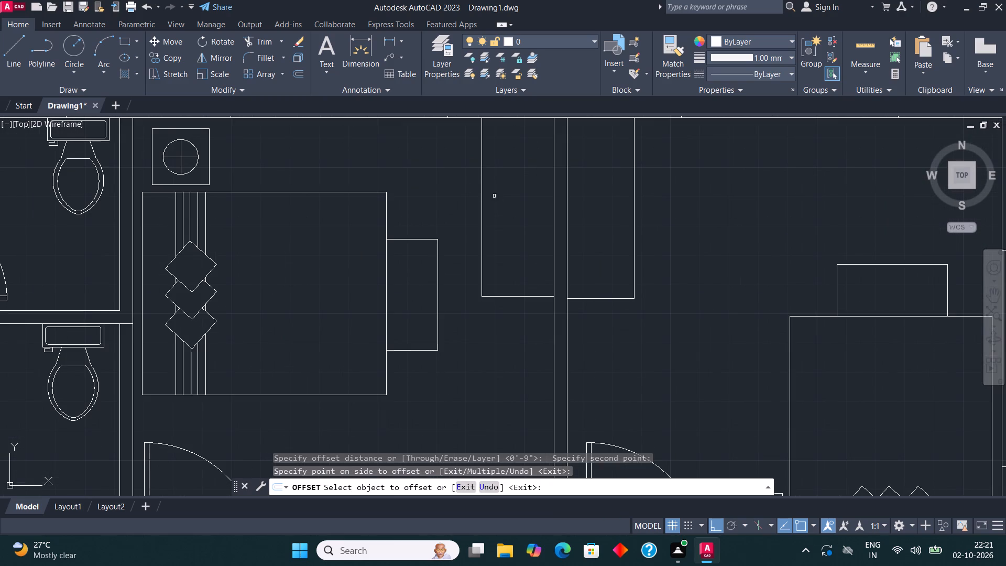
{"action": "left_click", "coordinate": [483, 180]}
{"action": "left_click", "coordinate": [498, 183]}
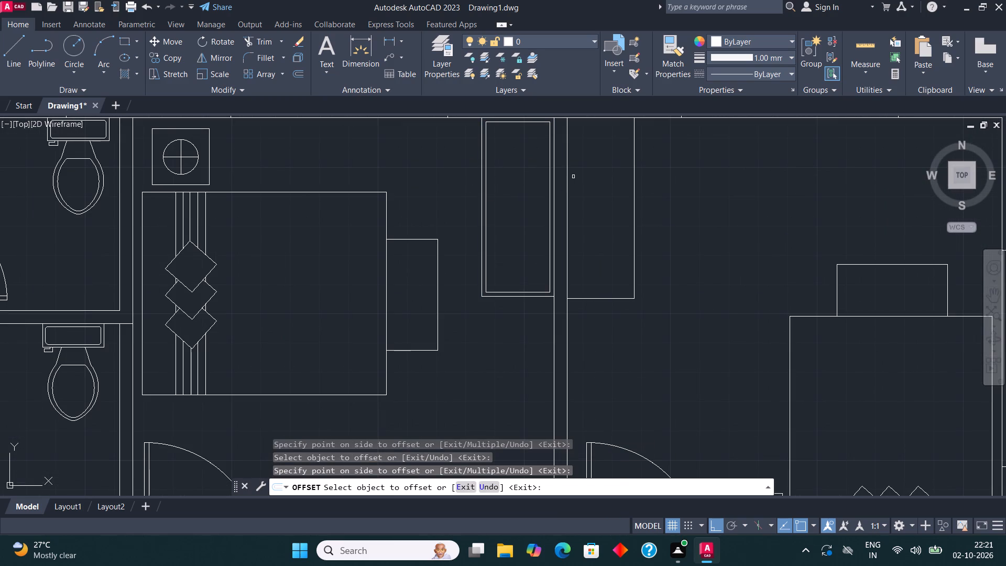
{"action": "left_click", "coordinate": [568, 171]}
{"action": "left_click", "coordinate": [584, 181]}
{"action": "scroll", "coordinate": [579, 182], "scroll_direction": "down", "scroll_amount": 3}
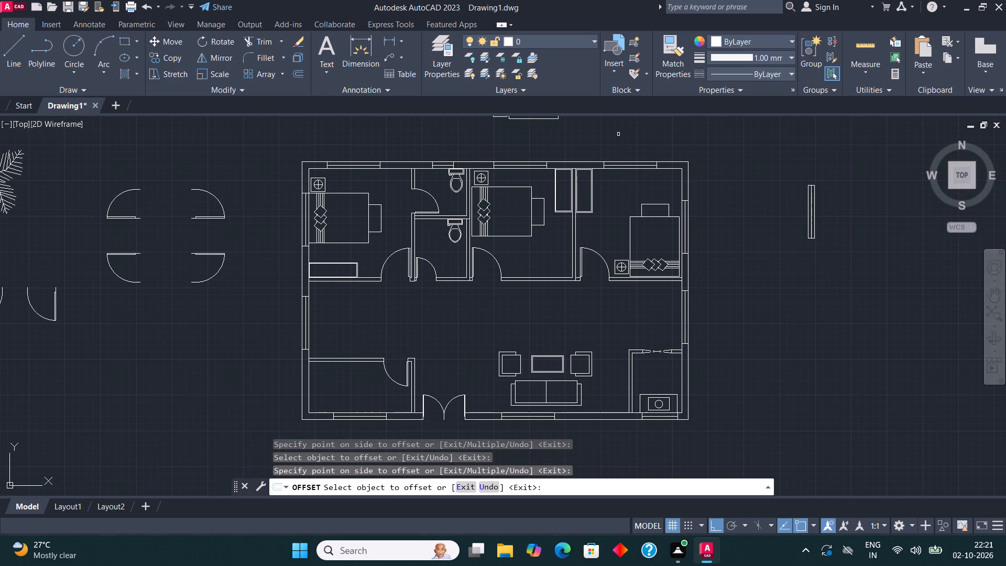
{"action": "key", "text": "Escape"}
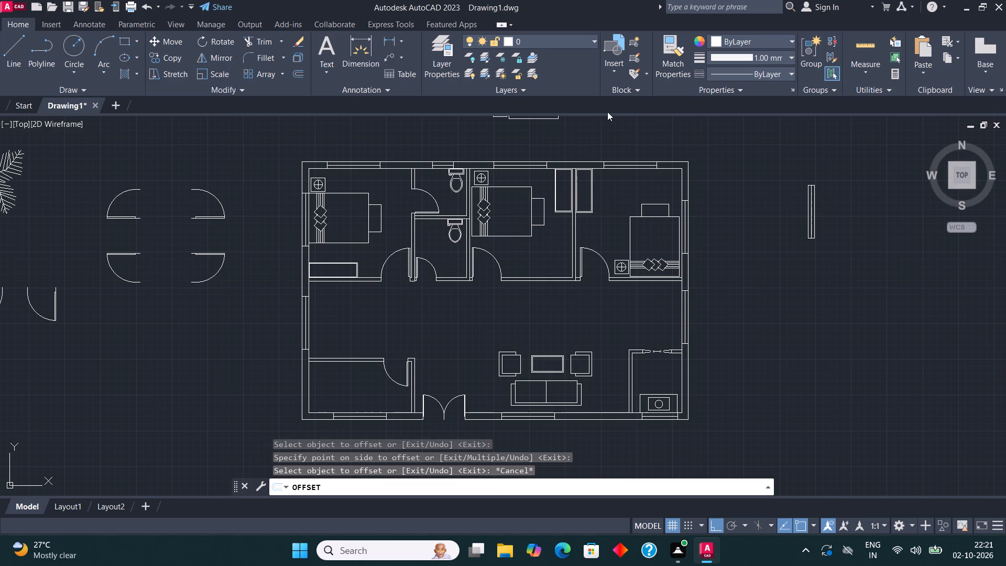
Draw a counter line in the south-west room, going 2' north from the inner south-west corner and across to the east partition.
{"action": "middle_click_drag", "start_coordinate": [637, 346], "coordinate": [641, 336]}
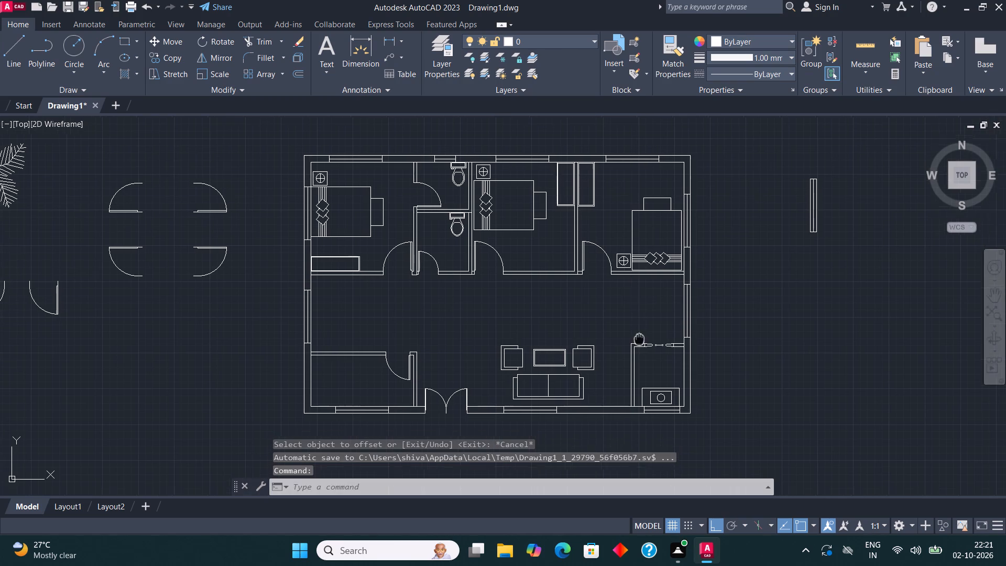
{"action": "middle_click_drag", "start_coordinate": [641, 336], "coordinate": [664, 284]}
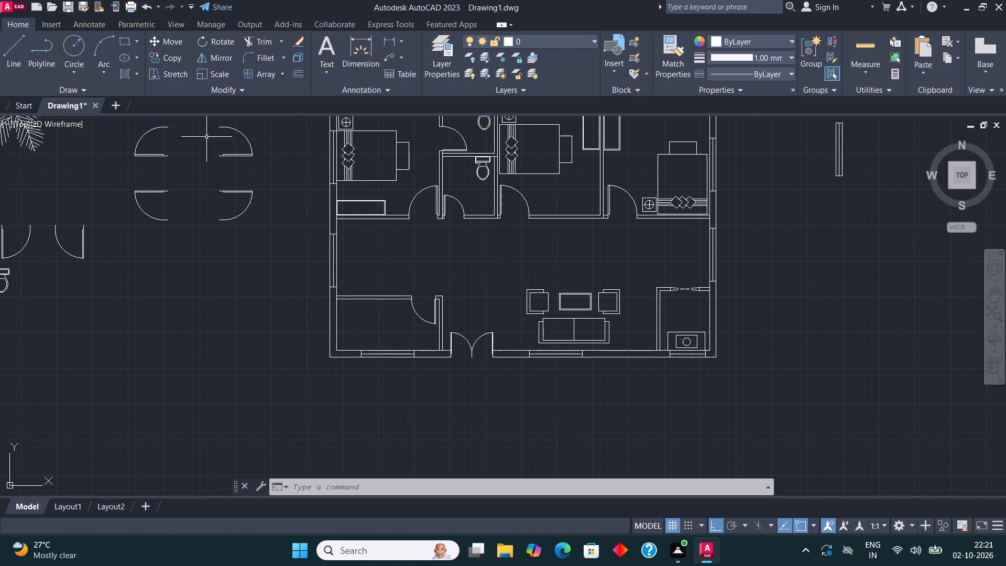
{"action": "left_click", "coordinate": [11, 47]}
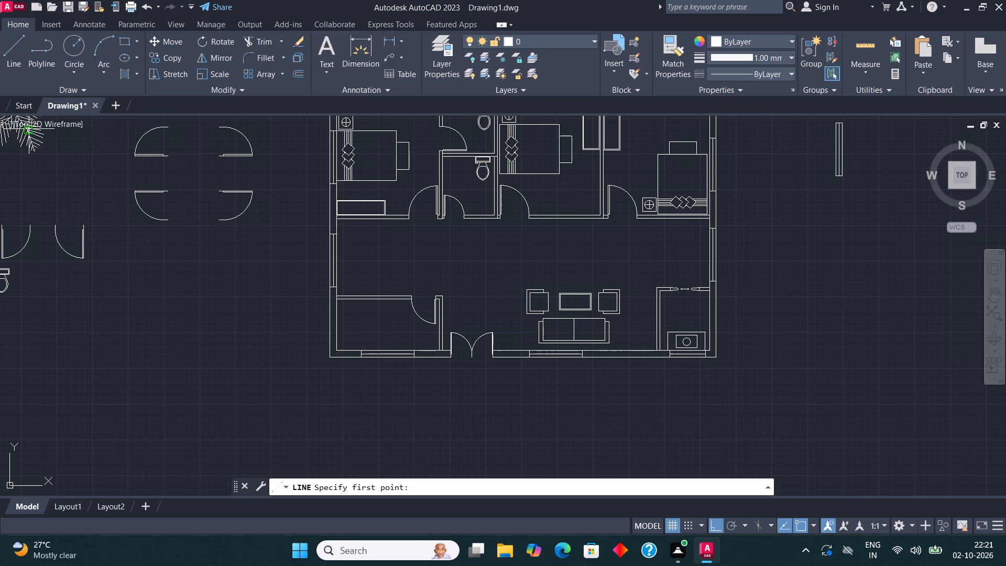
{"action": "scroll", "coordinate": [354, 350], "scroll_direction": "up", "scroll_amount": 3}
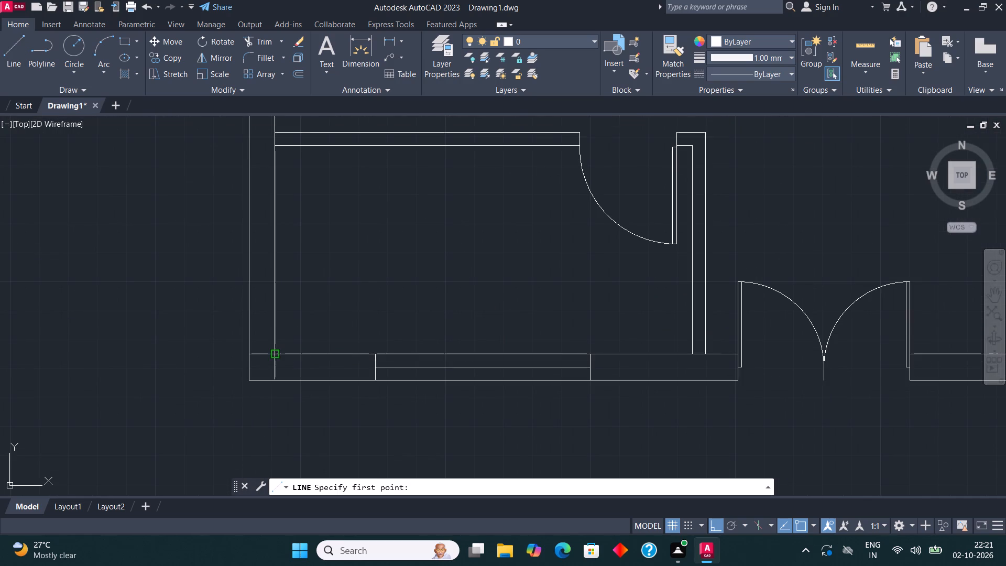
{"action": "left_click", "coordinate": [280, 356]}
{"action": "type", "text": "2'"}
{"action": "key", "text": "Return"}
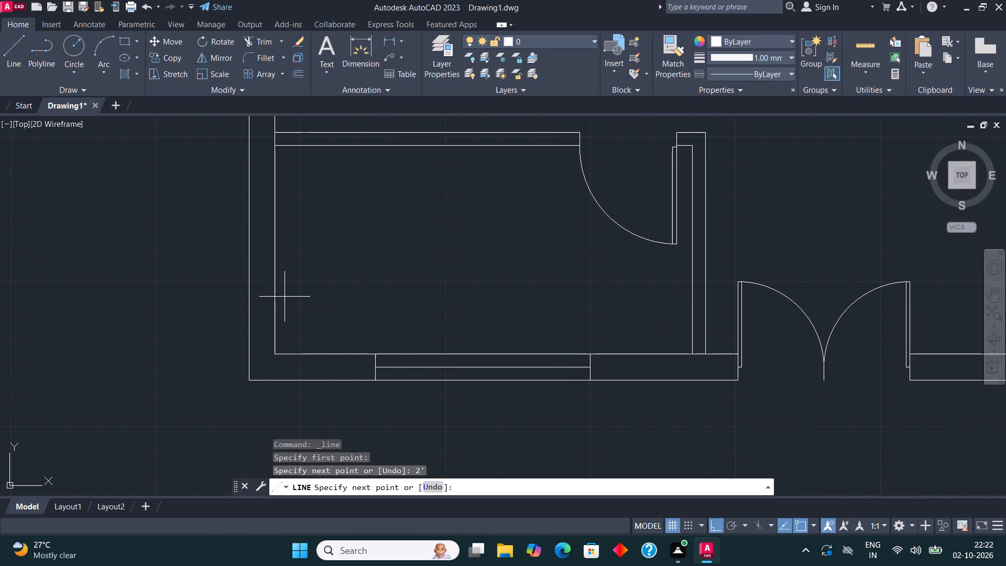
{"action": "left_click", "coordinate": [696, 283]}
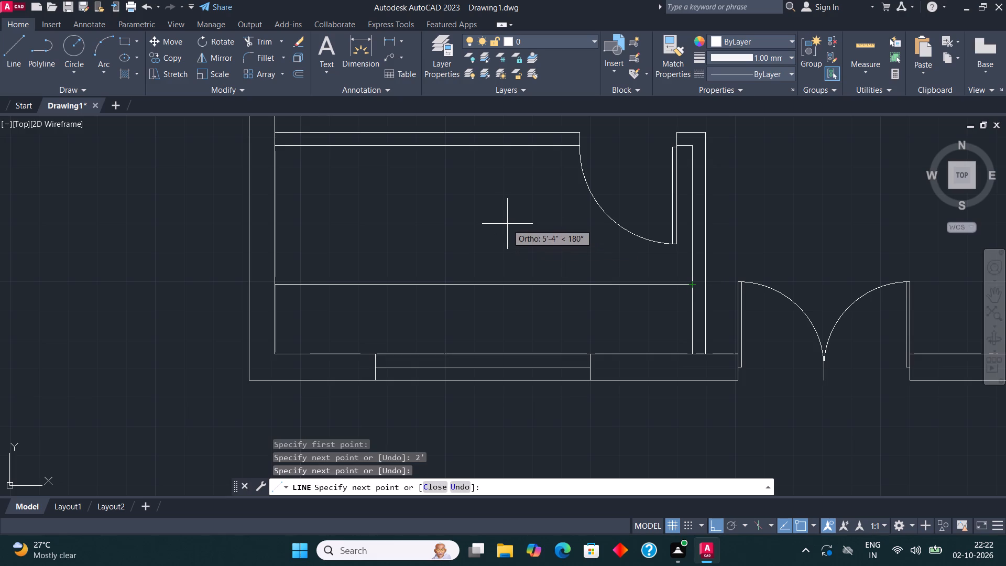
{"action": "key", "text": "Escape"}
Draw a rectangle near the counter's west end, from just below its front edge to the south wall's inner face.
{"action": "middle_click_drag", "start_coordinate": [595, 284], "coordinate": [573, 245]}
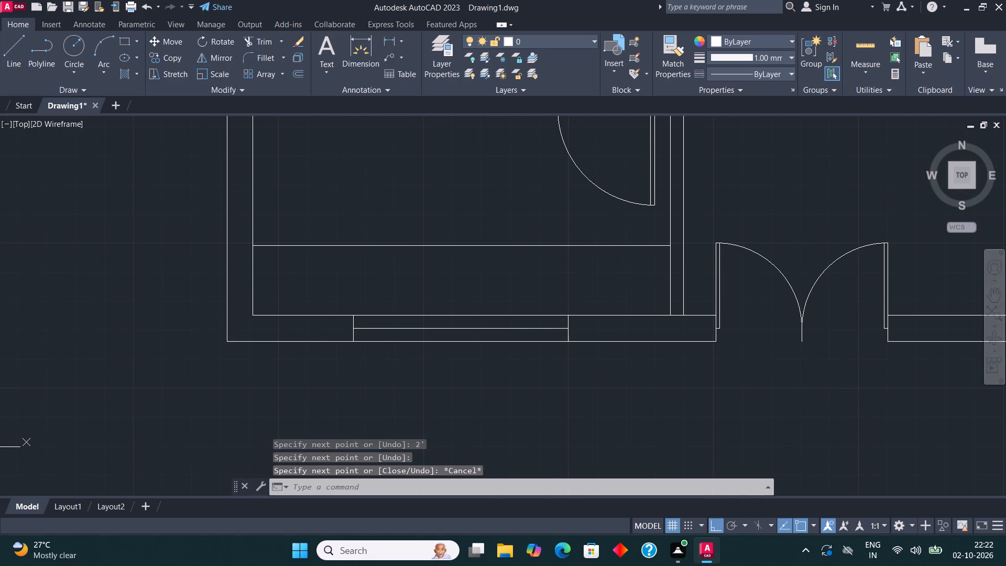
{"action": "left_click", "coordinate": [119, 42]}
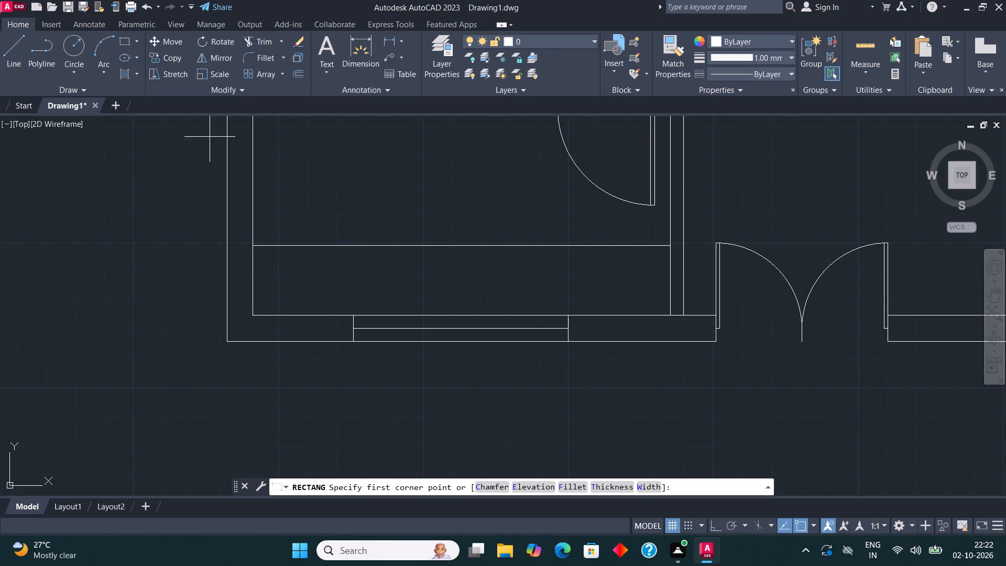
{"action": "scroll", "coordinate": [281, 286], "scroll_direction": "up", "scroll_amount": 1}
{"action": "left_click", "coordinate": [257, 232]}
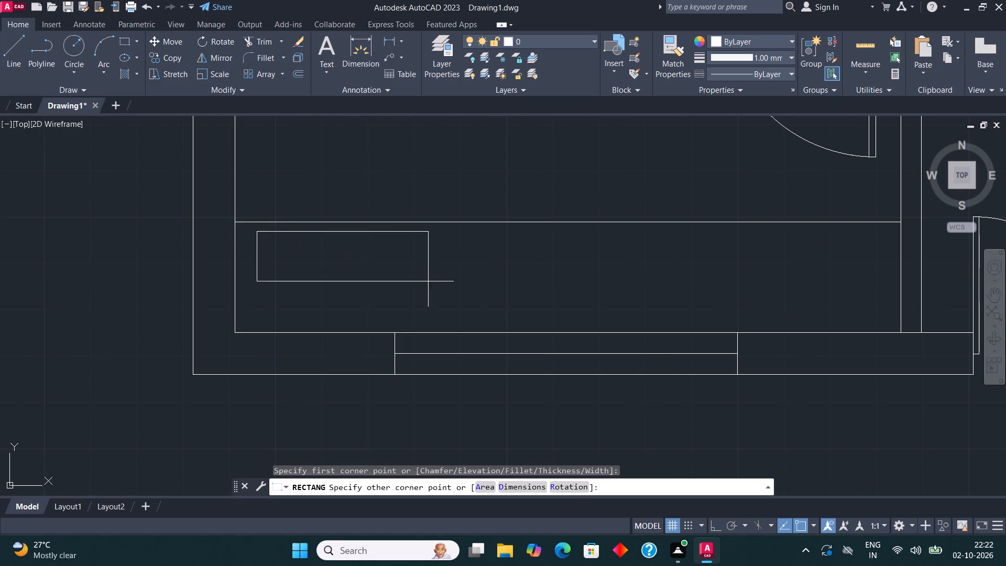
{"action": "left_click", "coordinate": [464, 327]}
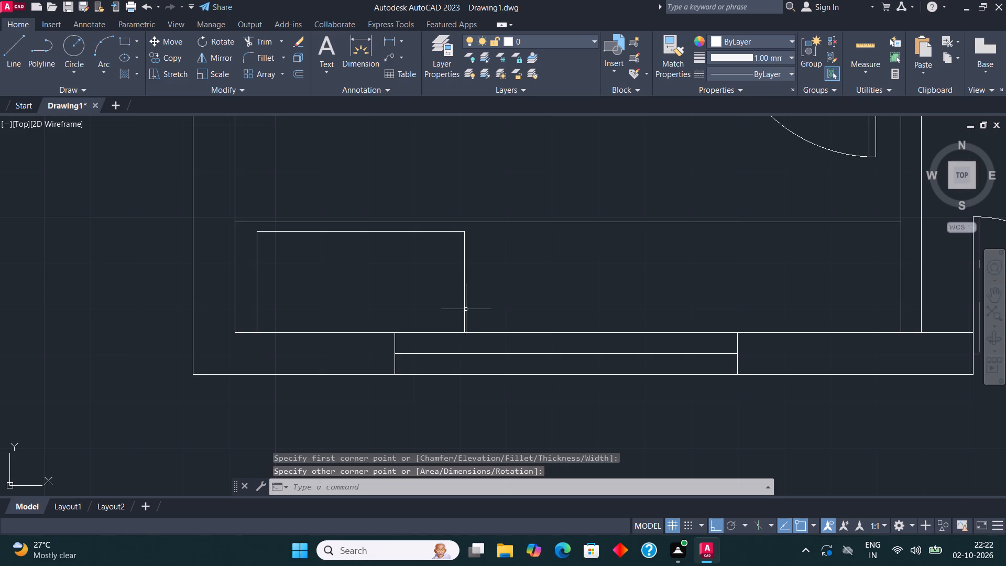
Draw a vertical line across the counter rectangle, slightly west of its middle, to divide it into two parts.
{"action": "left_click", "coordinate": [16, 27]}
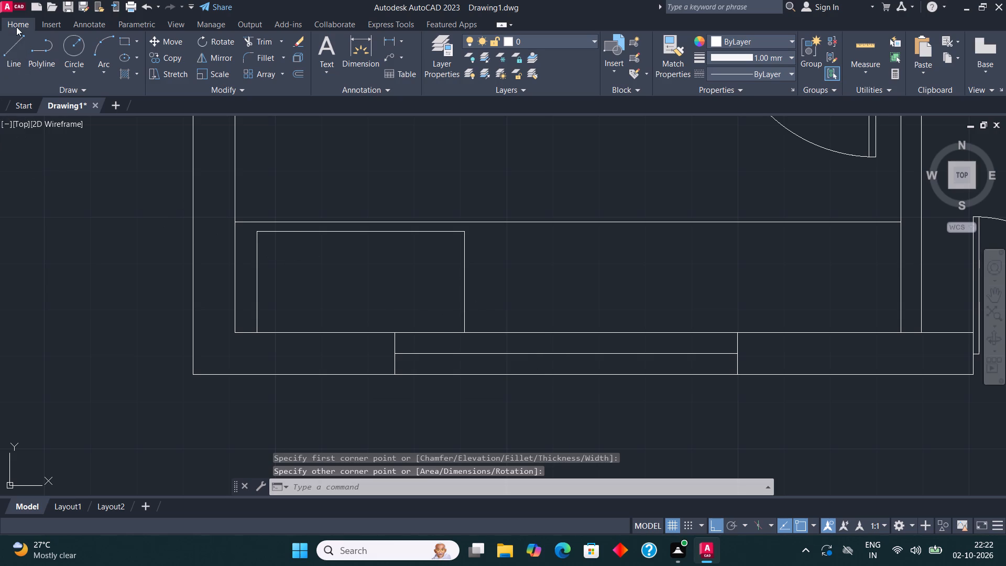
{"action": "left_click", "coordinate": [17, 39]}
{"action": "left_click", "coordinate": [344, 234]}
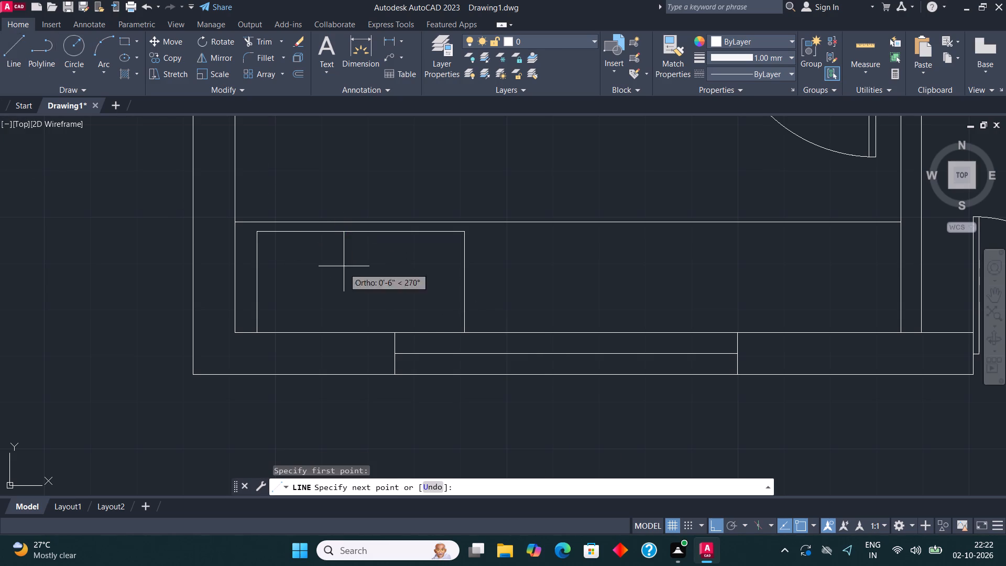
{"action": "left_click", "coordinate": [345, 331]}
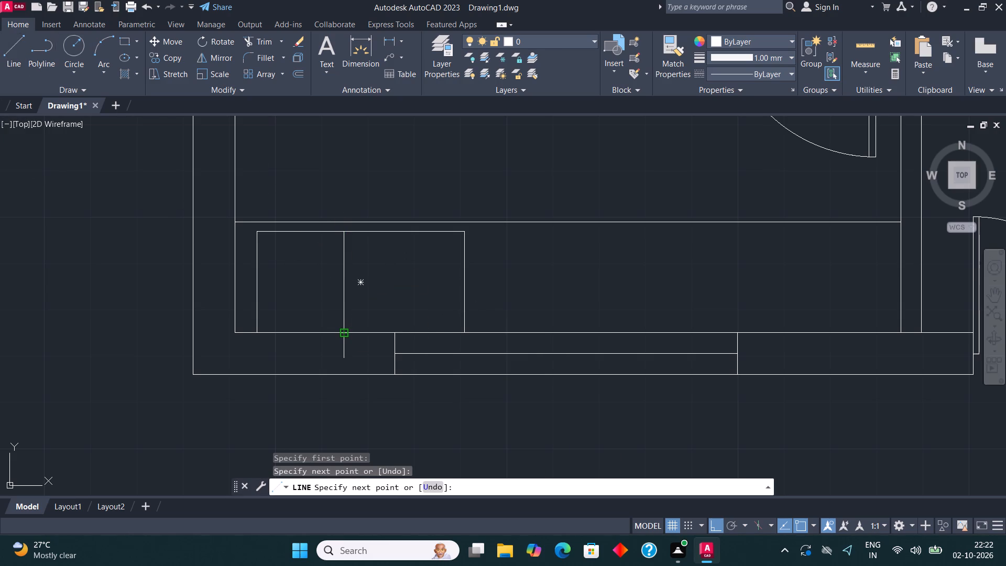
{"action": "key", "text": "Escape"}
Draw a smaller rectangle inside the west part of the divided counter rectangle, reaching the dividing line.
{"action": "left_click", "coordinate": [123, 39]}
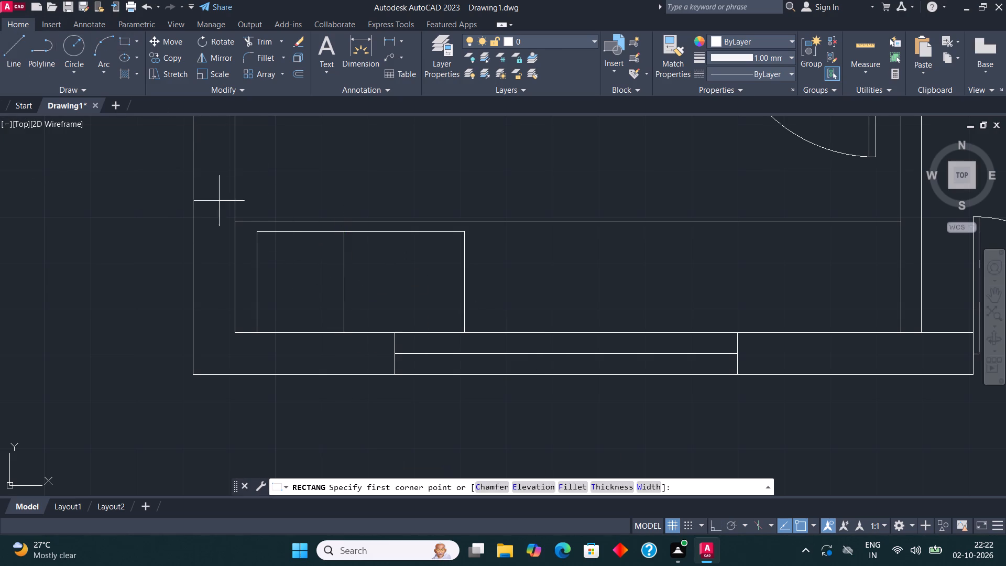
{"action": "scroll", "coordinate": [250, 248], "scroll_direction": "up", "scroll_amount": 1}
{"action": "left_click", "coordinate": [268, 233]}
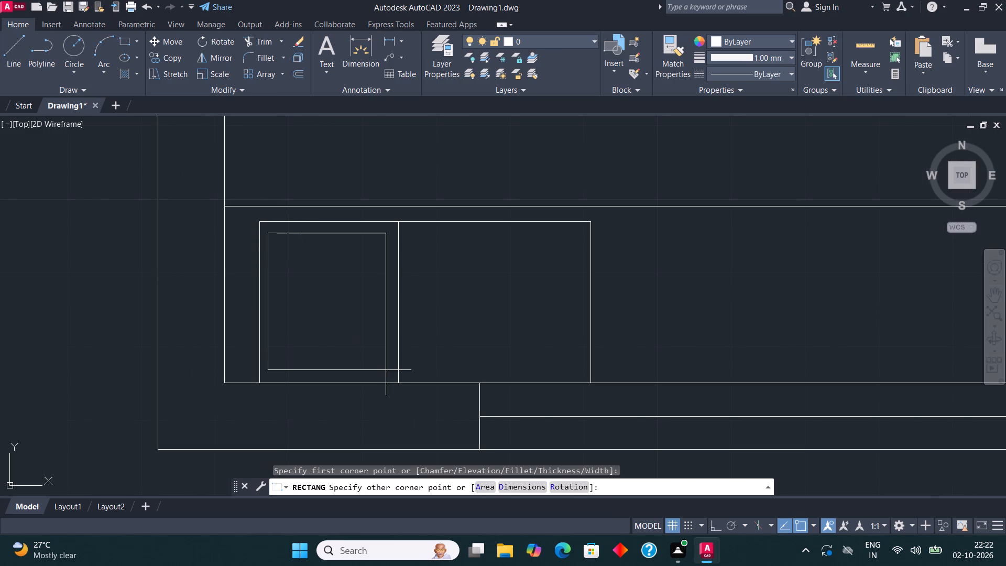
{"action": "left_click", "coordinate": [392, 375]}
{"action": "key", "text": "Escape"}
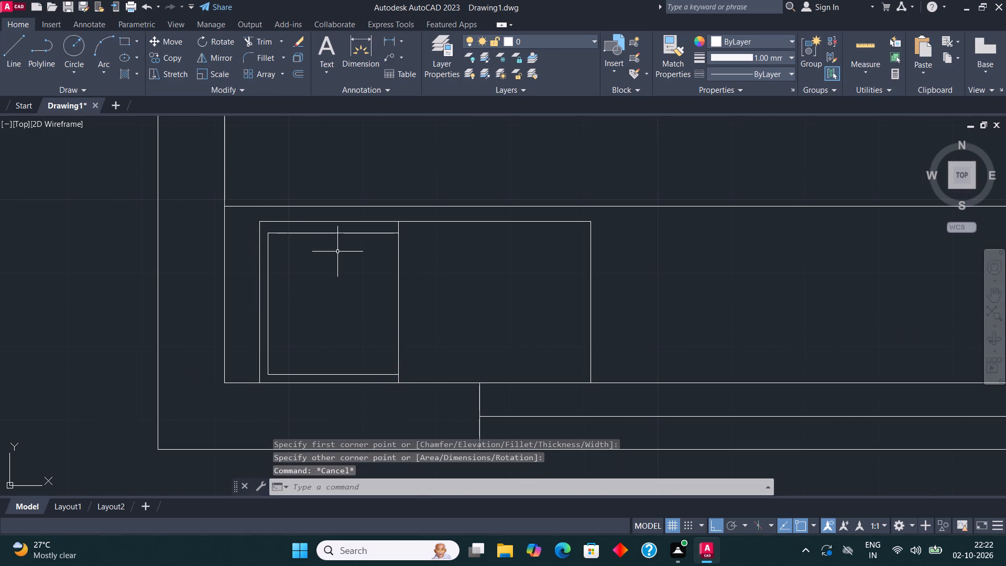
Stretch the inner rectangle's east edge westward to leave a gap from the dividing line.
{"action": "left_click", "coordinate": [333, 232]}
{"action": "scroll", "coordinate": [412, 326], "scroll_direction": "up", "scroll_amount": 1}
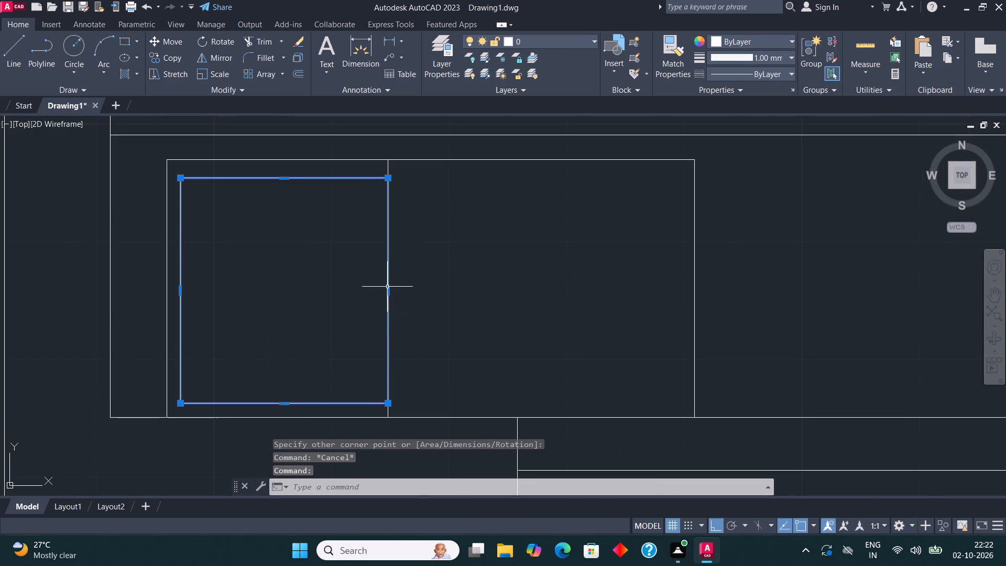
{"action": "left_click", "coordinate": [387, 287]}
{"action": "left_click", "coordinate": [390, 293]}
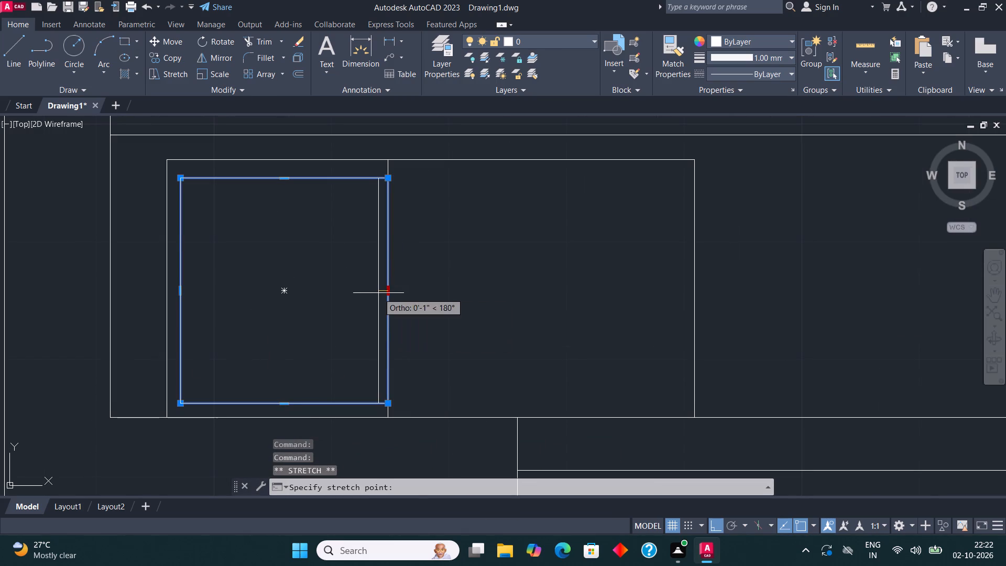
Stretch the inner rectangle's east edge about 1" westward, away from the dividing line.
{"action": "left_click", "coordinate": [378, 293]}
{"action": "key", "text": "Escape"}
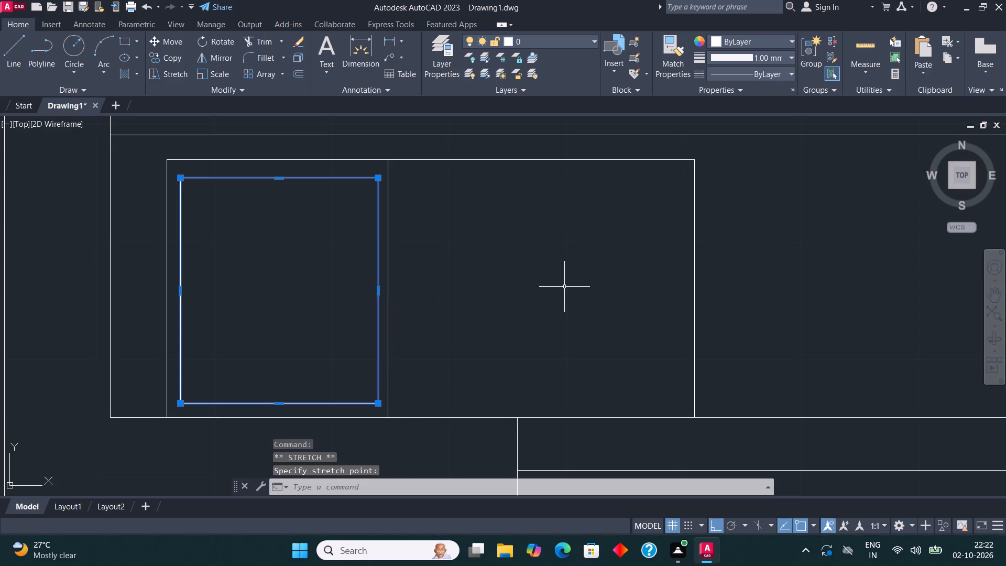
{"action": "key", "text": "Escape"}
Draw a horizontal line across the sink unit's east part, just below its north edge and short of both sides.
{"action": "middle_click_drag", "start_coordinate": [583, 281], "coordinate": [547, 296]}
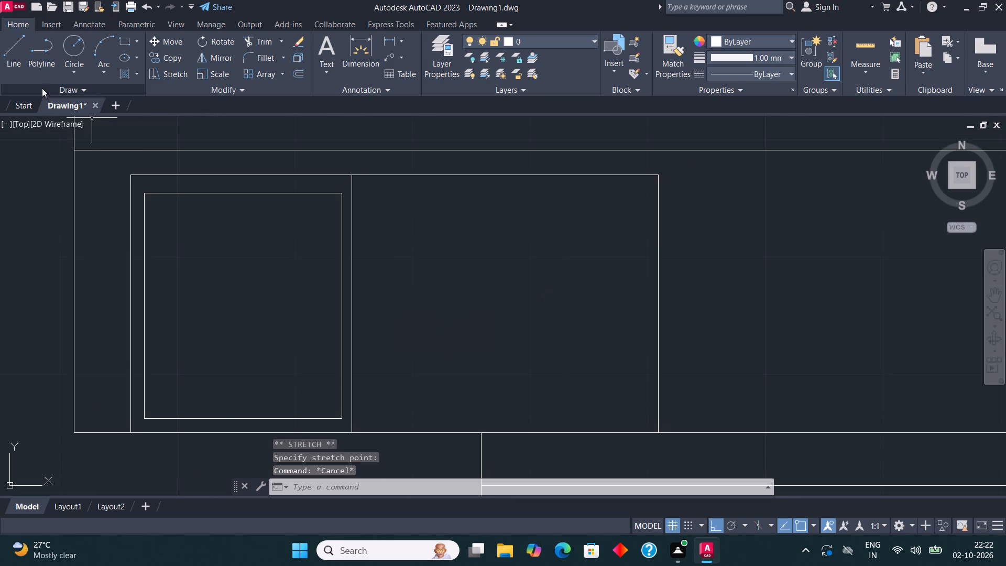
{"action": "left_click", "coordinate": [17, 38]}
{"action": "left_click", "coordinate": [368, 197]}
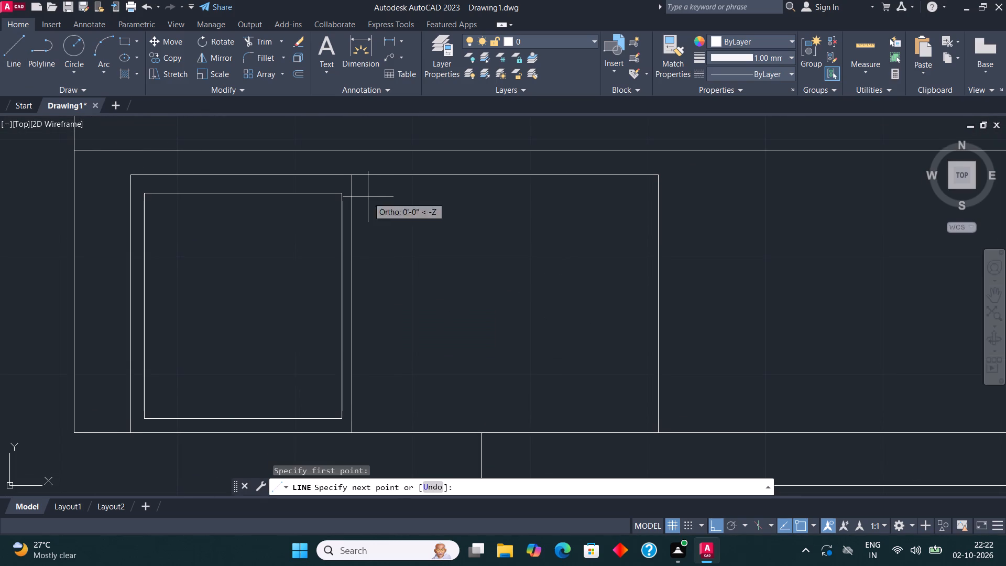
{"action": "left_click", "coordinate": [624, 201]}
{"action": "key", "text": "Escape"}
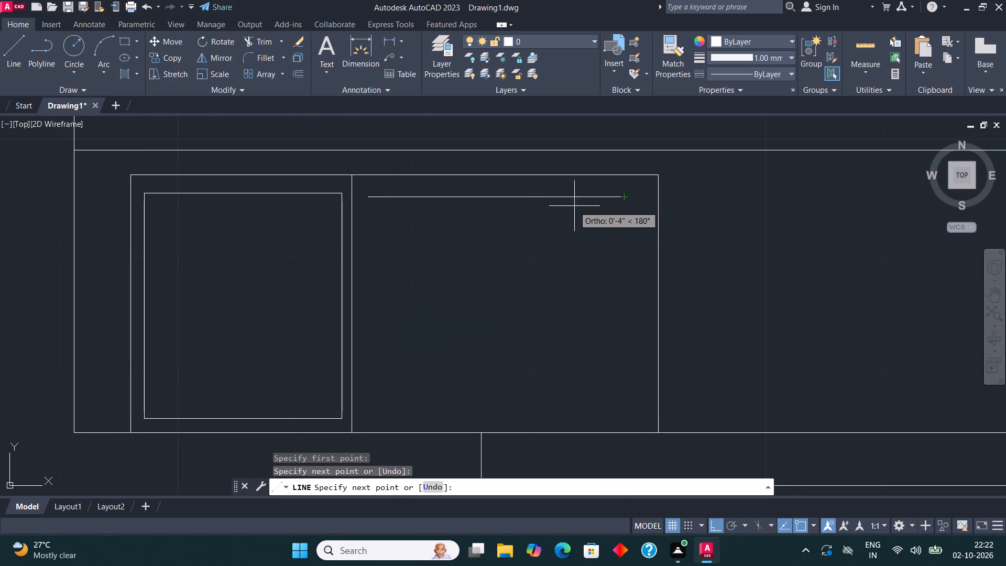
Copy the horizontal line nine times southward at about 2" spacing to fill the sink unit's east part as a drainboard.
{"action": "left_click", "coordinate": [544, 198]}
{"action": "left_click", "coordinate": [162, 58]}
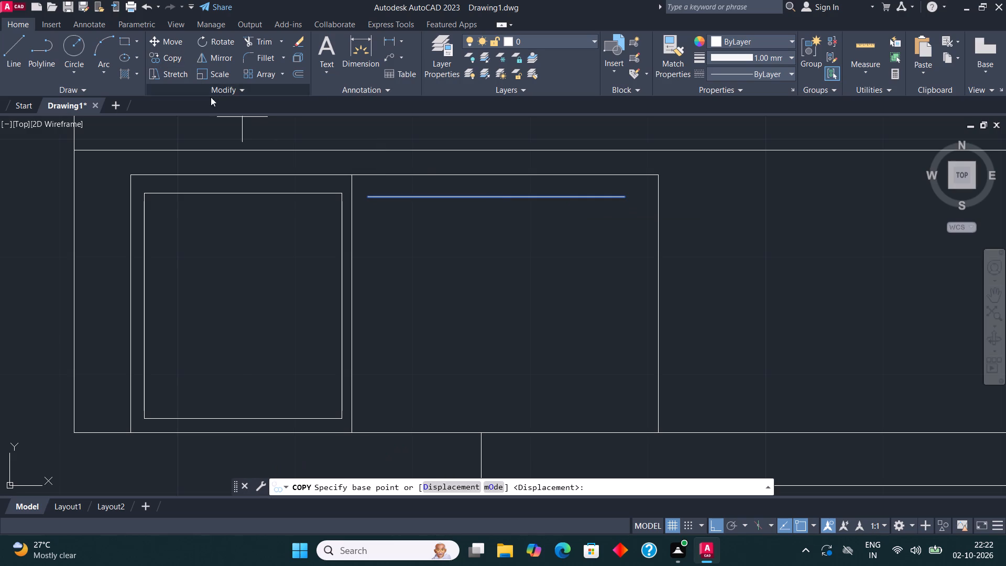
{"action": "left_click", "coordinate": [481, 200]}
{"action": "left_click", "coordinate": [483, 219]}
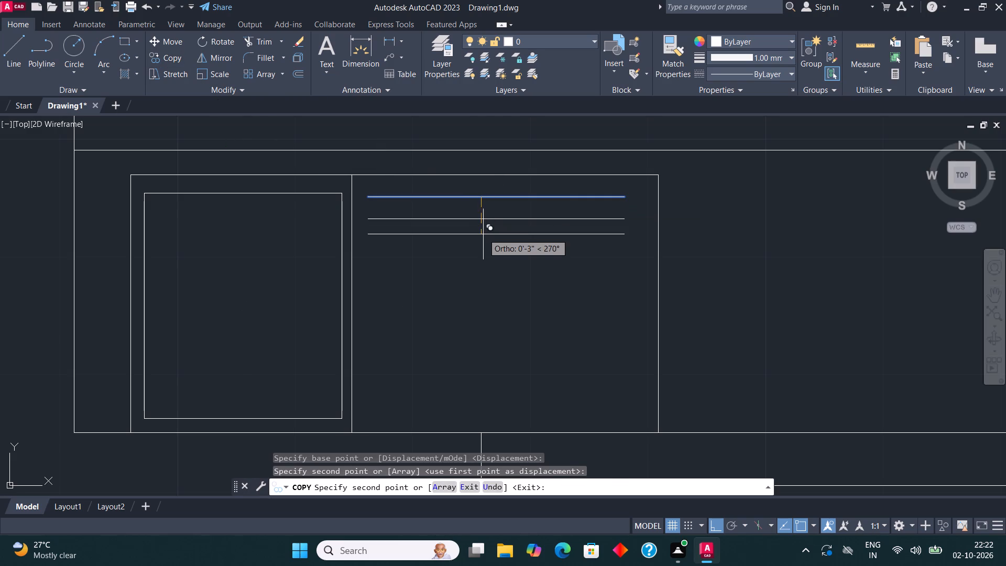
{"action": "left_click", "coordinate": [483, 245]}
{"action": "left_click", "coordinate": [486, 269]}
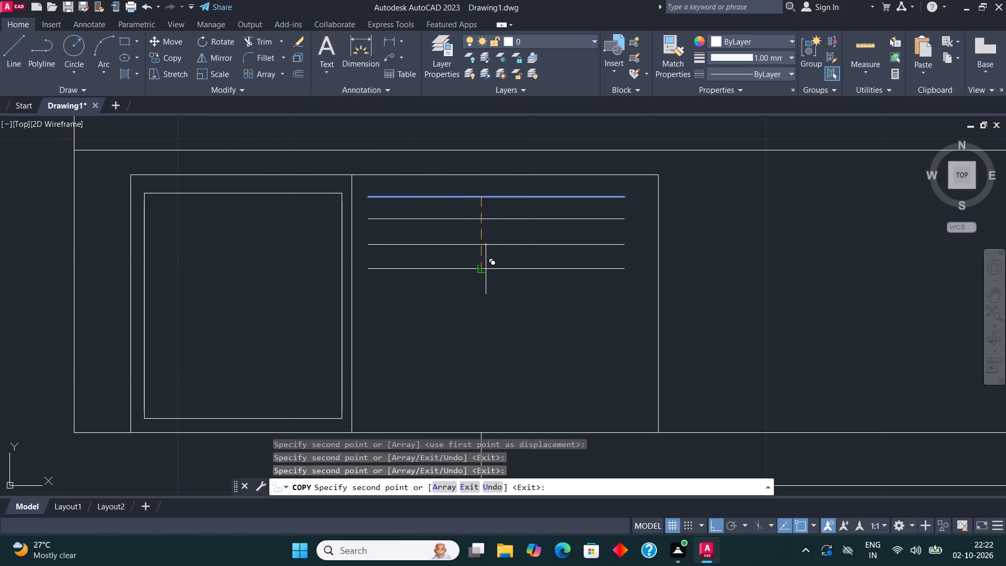
{"action": "left_click", "coordinate": [489, 291]}
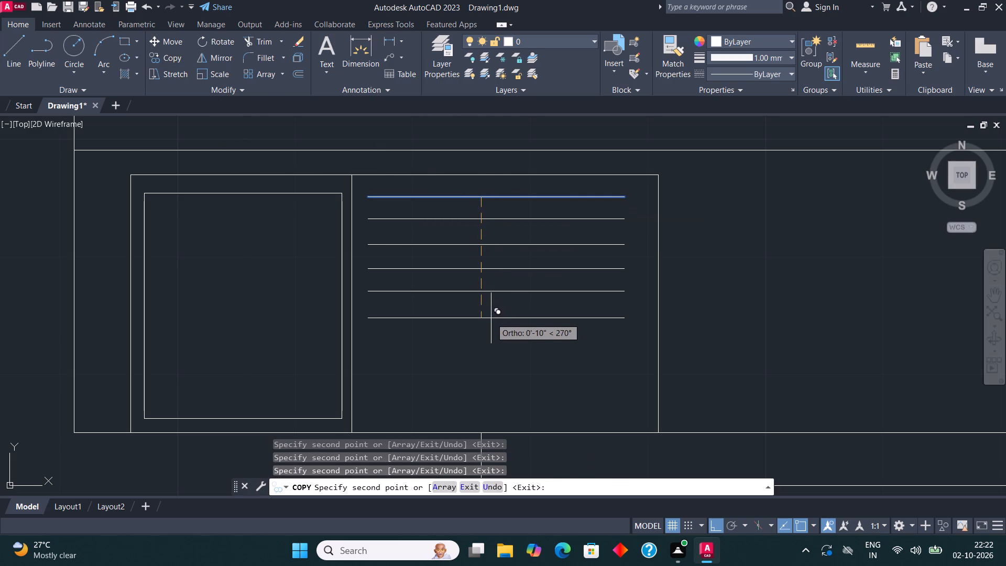
{"action": "left_click", "coordinate": [491, 316]}
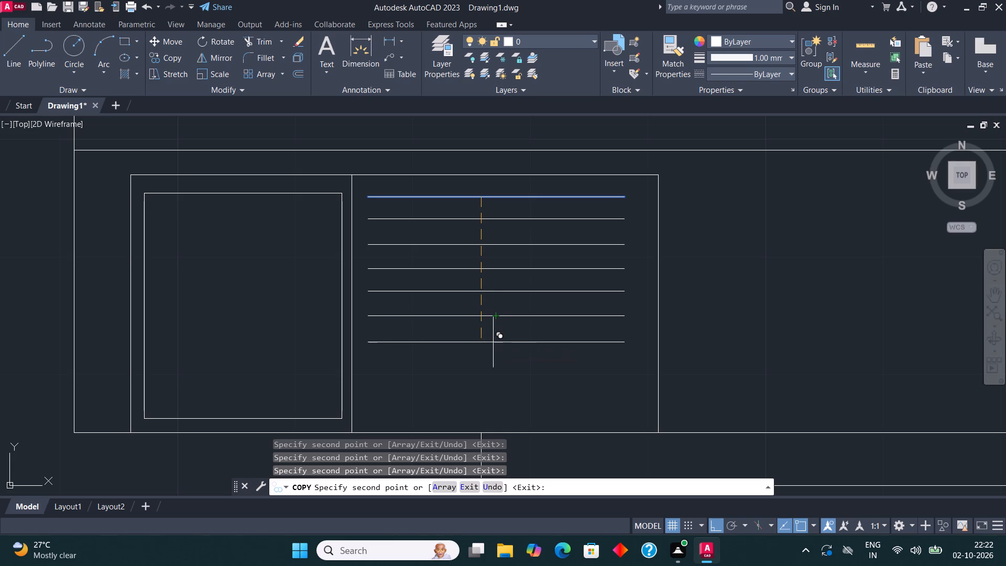
{"action": "left_click", "coordinate": [493, 342]}
{"action": "left_click", "coordinate": [499, 367]}
{"action": "left_click", "coordinate": [504, 391]}
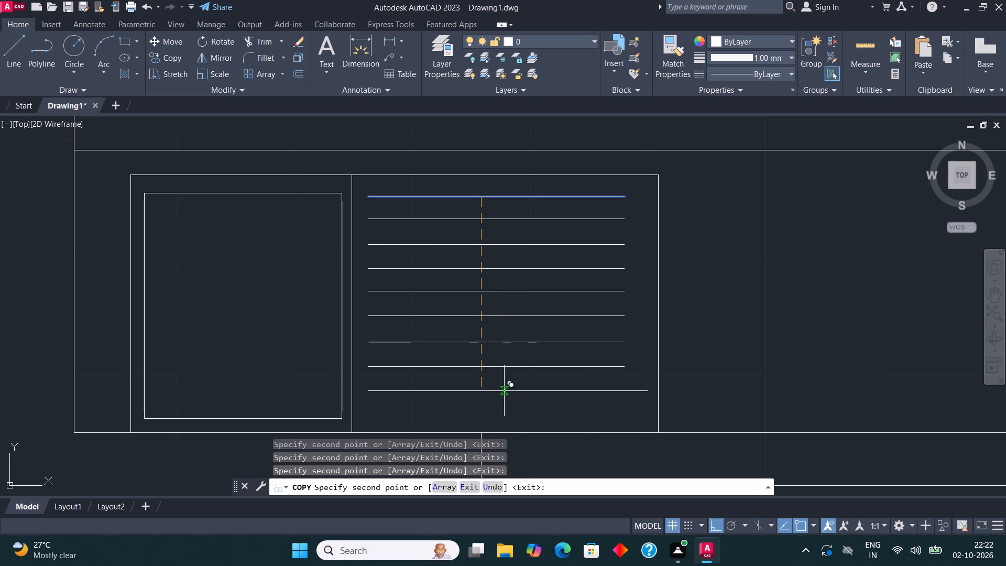
{"action": "left_click", "coordinate": [506, 412]}
{"action": "key", "text": "Escape"}
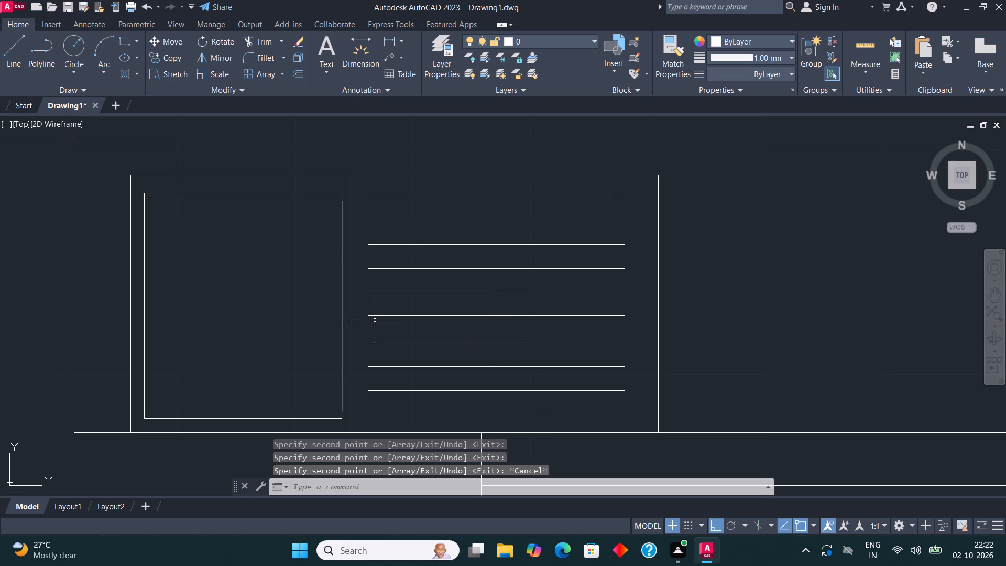
Draw a drain circle of about 1" radius at the centre of the sink's inner rectangle.
{"action": "left_click", "coordinate": [74, 45]}
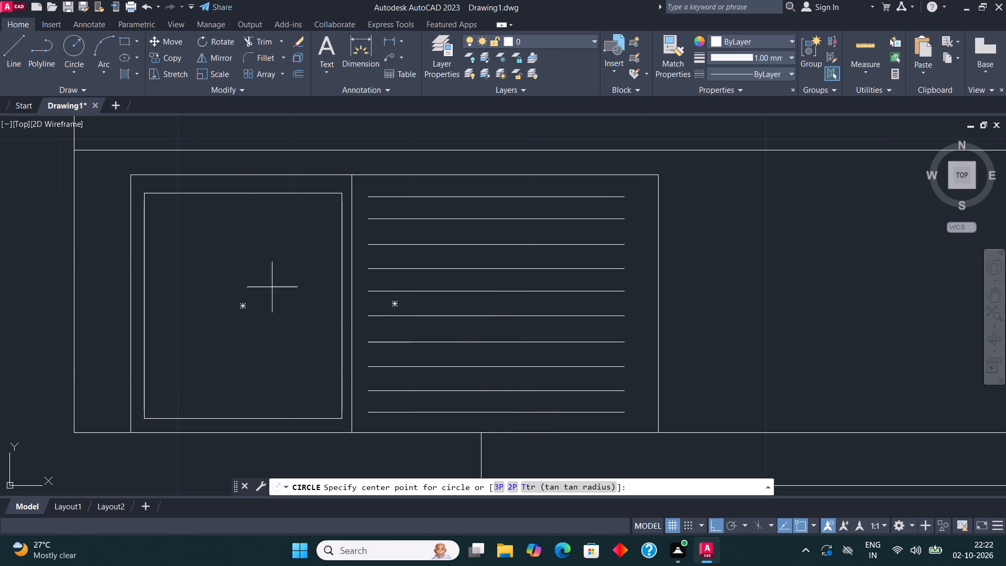
{"action": "left_click", "coordinate": [245, 303]}
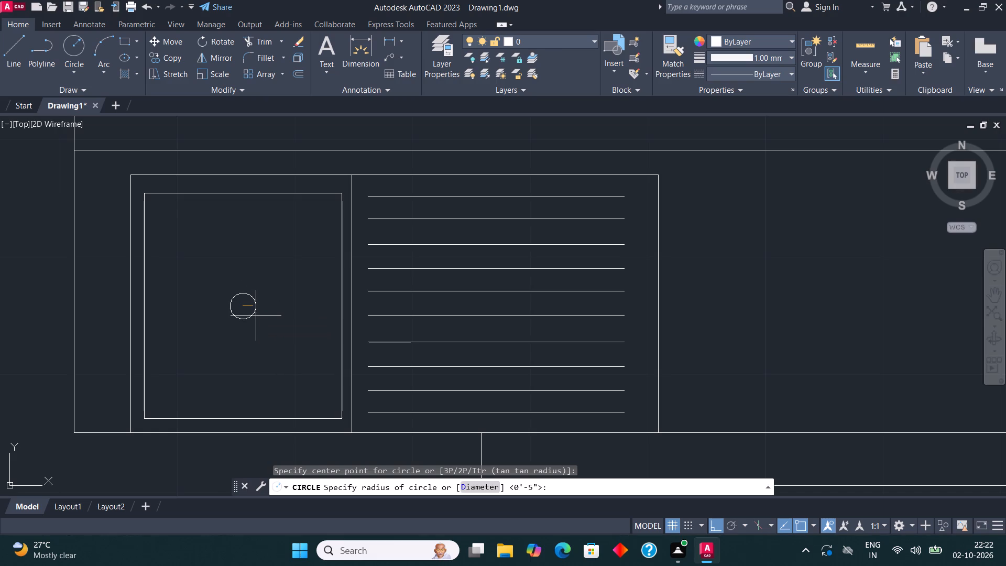
{"action": "left_click", "coordinate": [256, 315]}
Draw a cooktop rectangle on the counter east of the sink unit, just inside the counter's front edge and the south wall.
{"action": "scroll", "coordinate": [281, 301], "scroll_direction": "down", "scroll_amount": 3}
{"action": "middle_click_drag", "start_coordinate": [427, 299], "coordinate": [358, 288]}
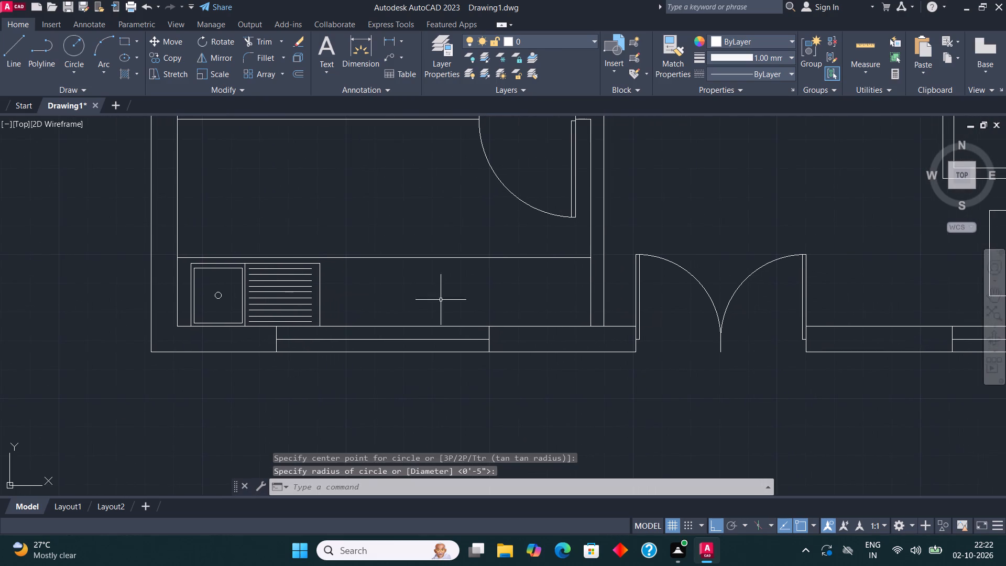
{"action": "middle_click_drag", "start_coordinate": [451, 306], "coordinate": [443, 301]}
{"action": "left_click", "coordinate": [122, 42]}
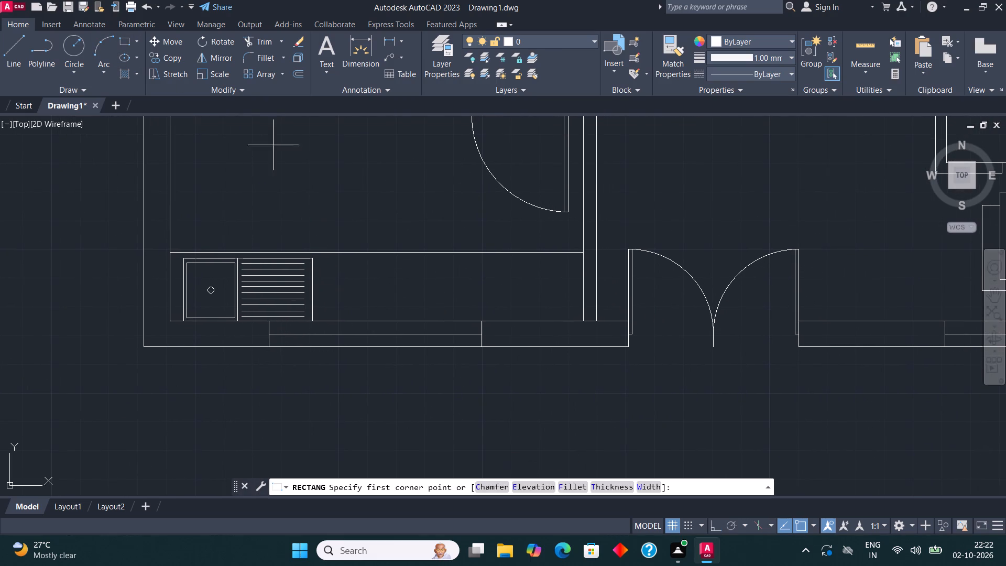
{"action": "scroll", "coordinate": [424, 287], "scroll_direction": "up", "scroll_amount": 1}
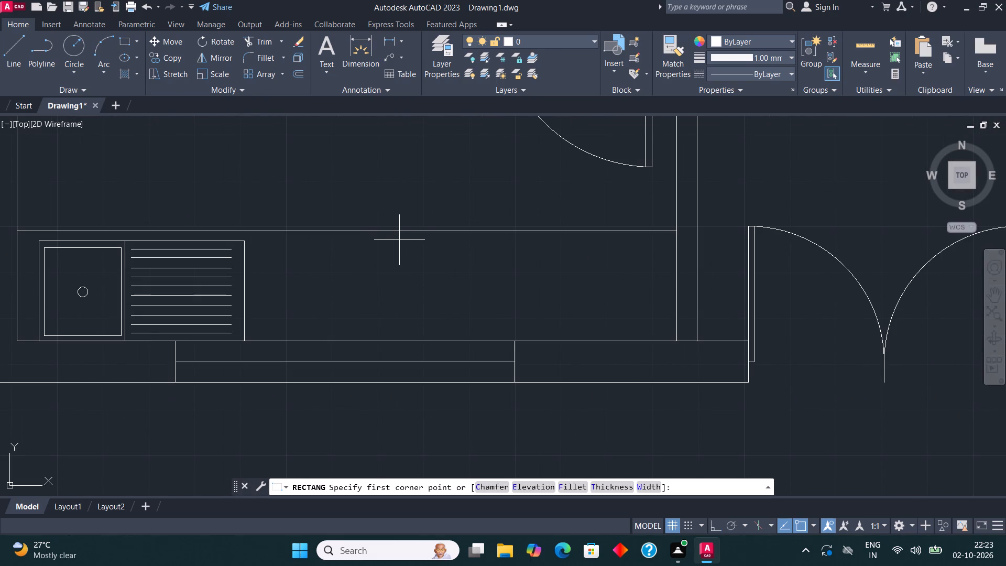
{"action": "left_click", "coordinate": [402, 241]}
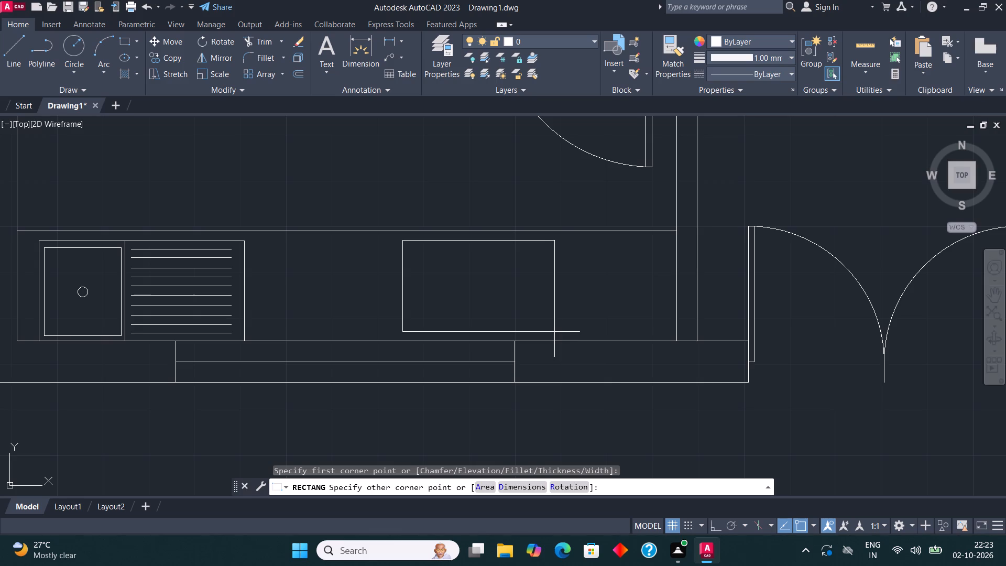
{"action": "left_click", "coordinate": [555, 332]}
Draw a burner circle in the northwest corner of the cooktop rectangle.
{"action": "middle_click_drag", "start_coordinate": [594, 312], "coordinate": [534, 325]}
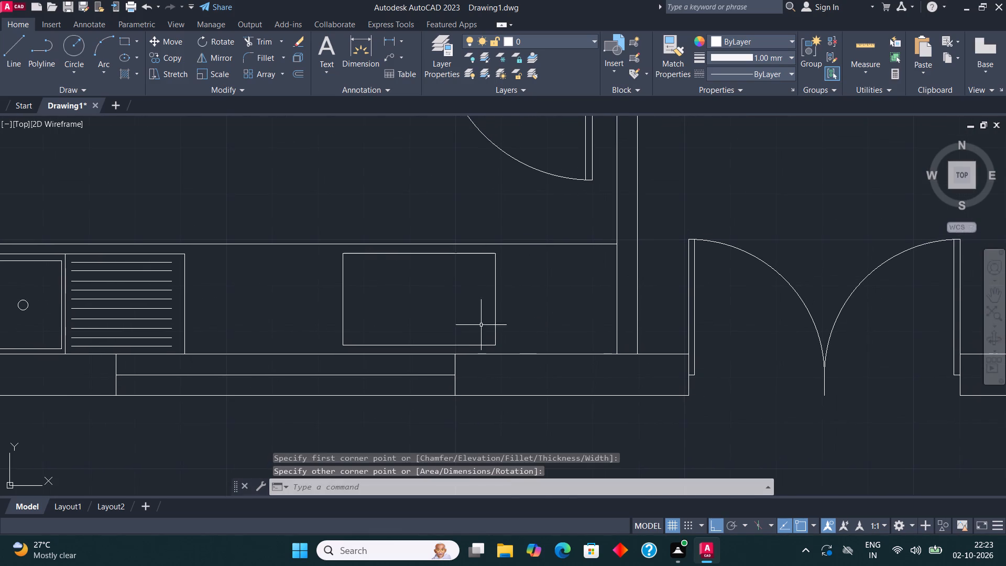
{"action": "scroll", "coordinate": [463, 311], "scroll_direction": "up", "scroll_amount": 2}
{"action": "left_click", "coordinate": [80, 54]}
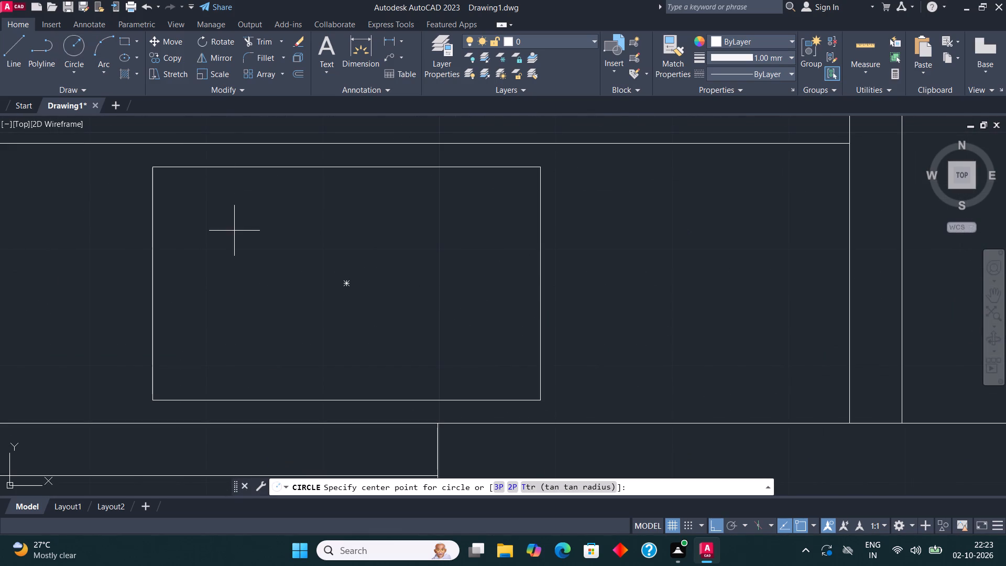
{"action": "left_click", "coordinate": [234, 231]}
{"action": "left_click", "coordinate": [278, 252]}
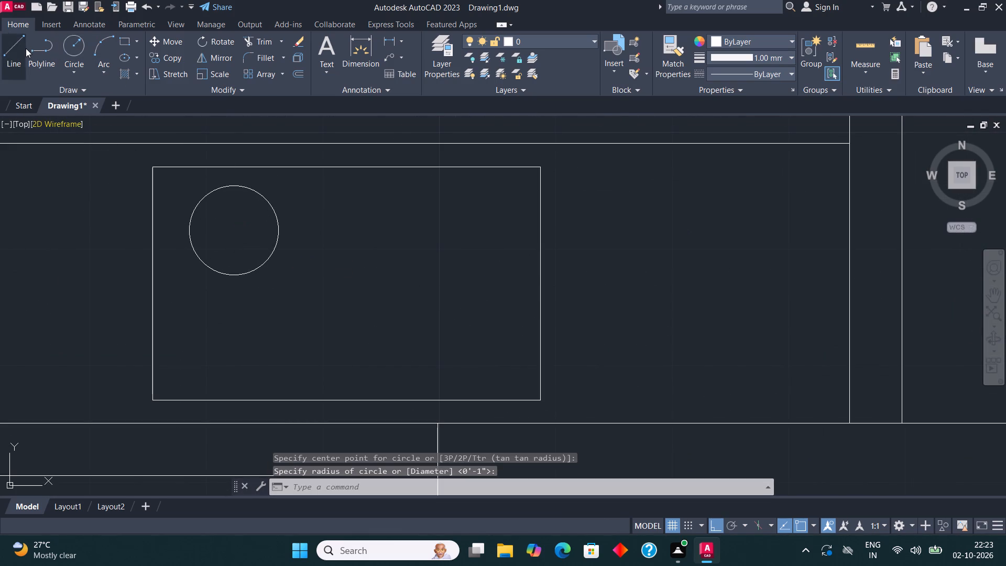
Draw vertical and horizontal lines through the burner circle's centre, each reaching the circle's edge on both sides.
{"action": "left_click", "coordinate": [26, 49]}
{"action": "left_click", "coordinate": [233, 185]}
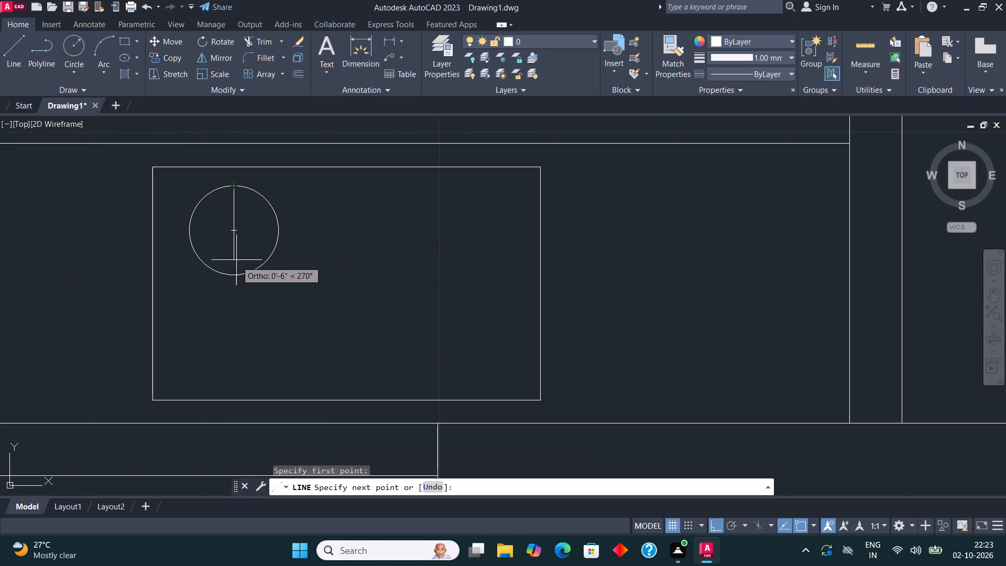
{"action": "left_click", "coordinate": [238, 276]}
{"action": "left_click", "coordinate": [237, 234]}
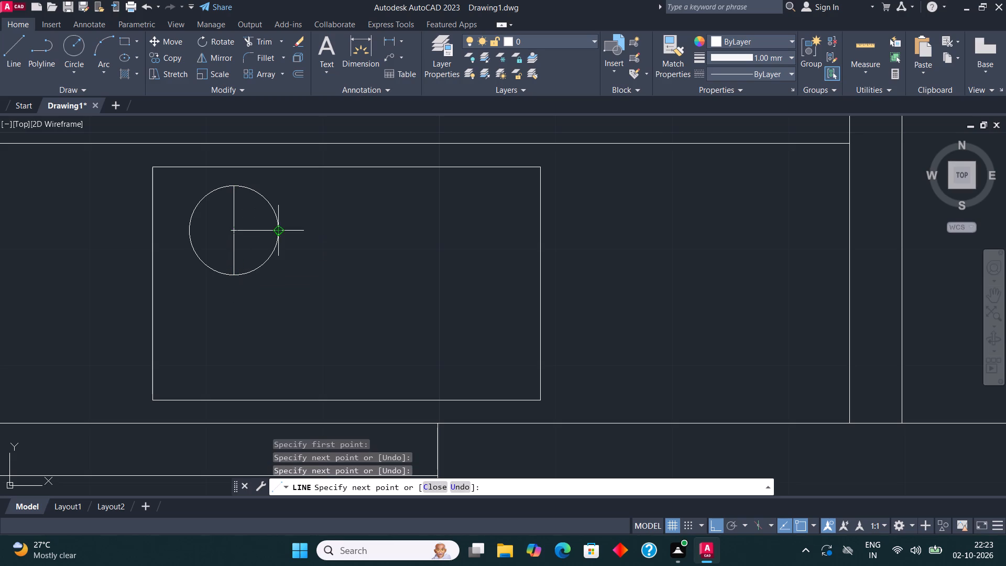
{"action": "left_click", "coordinate": [279, 234]}
{"action": "left_click", "coordinate": [189, 232]}
{"action": "key", "text": "Escape"}
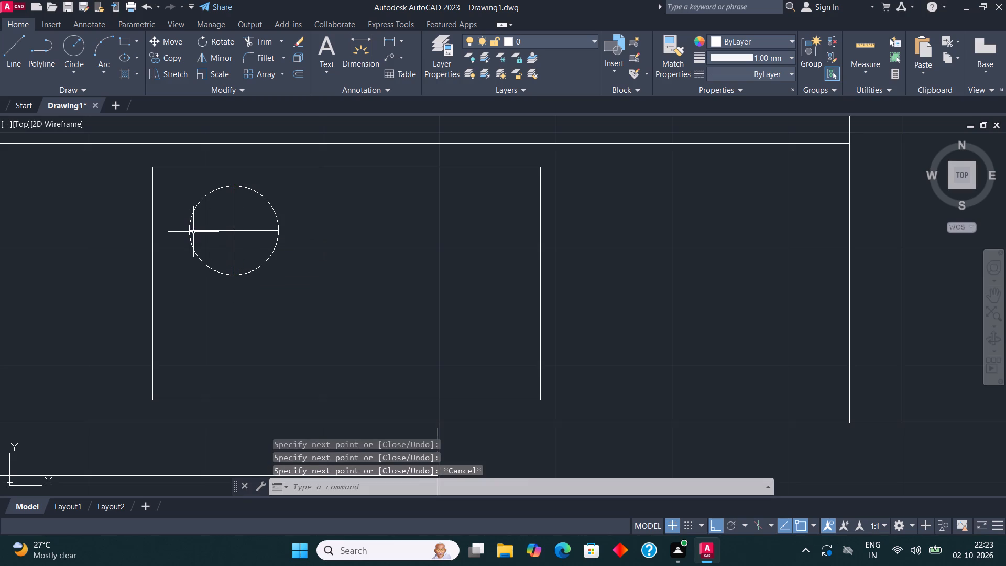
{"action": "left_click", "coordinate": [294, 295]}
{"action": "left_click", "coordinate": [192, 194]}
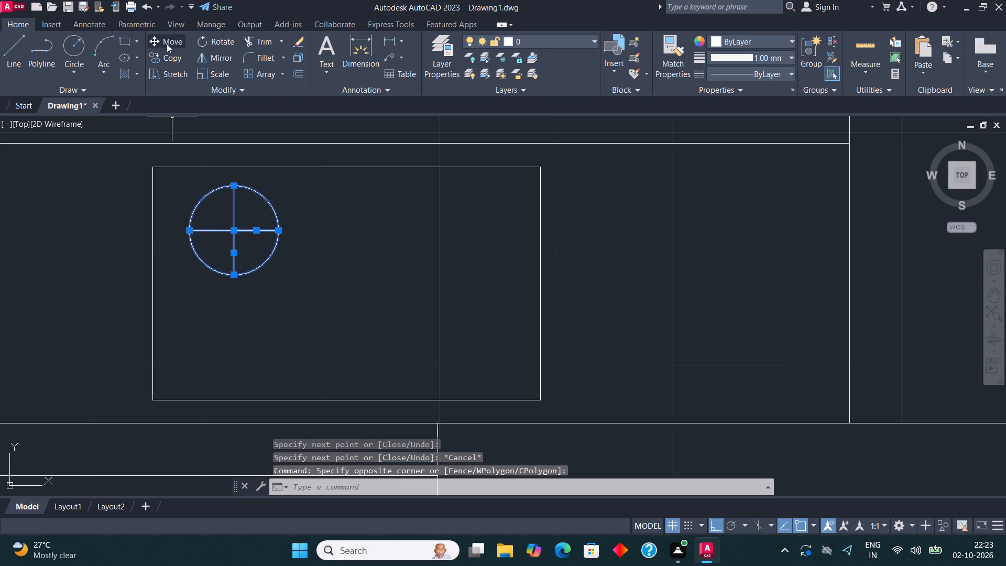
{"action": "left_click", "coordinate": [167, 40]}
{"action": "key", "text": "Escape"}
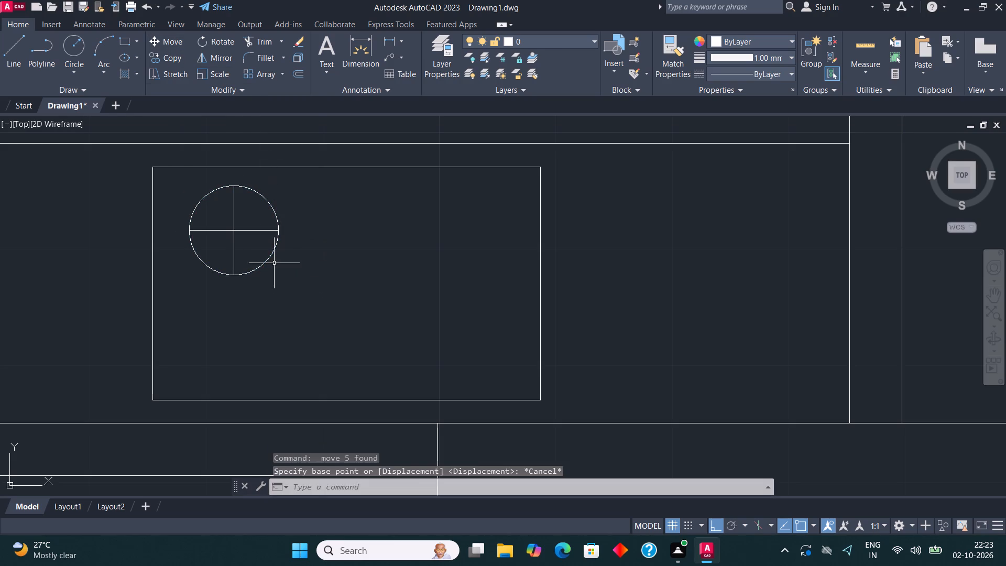
Copy the crossed burner circle to the cooktop's other three corners, placing the northeast one about 1'-6" east of the original.
{"action": "left_click_drag", "start_coordinate": [275, 281], "coordinate": [256, 252]}
{"action": "left_click", "coordinate": [210, 203]}
{"action": "left_click", "coordinate": [172, 60]}
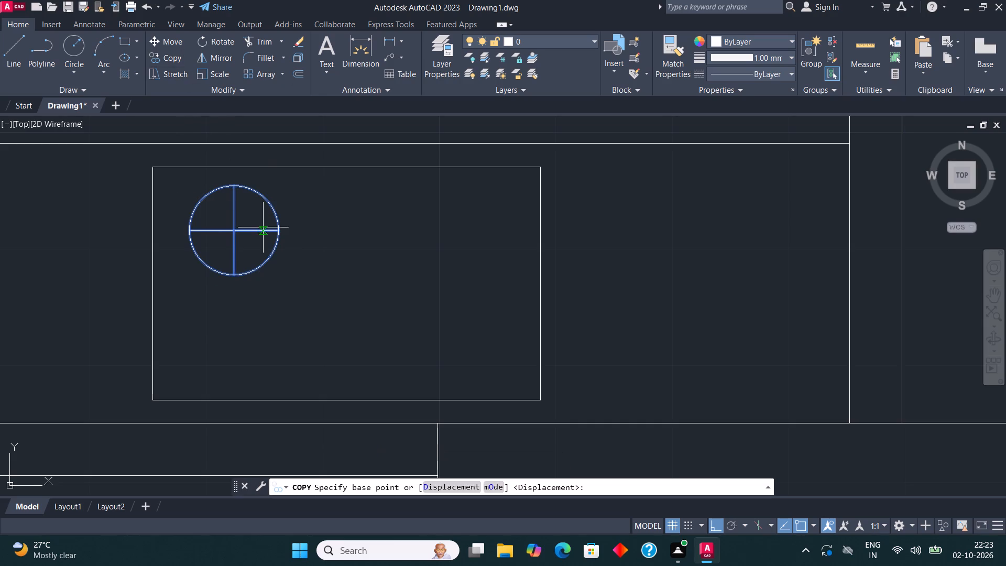
{"action": "left_click", "coordinate": [245, 236]}
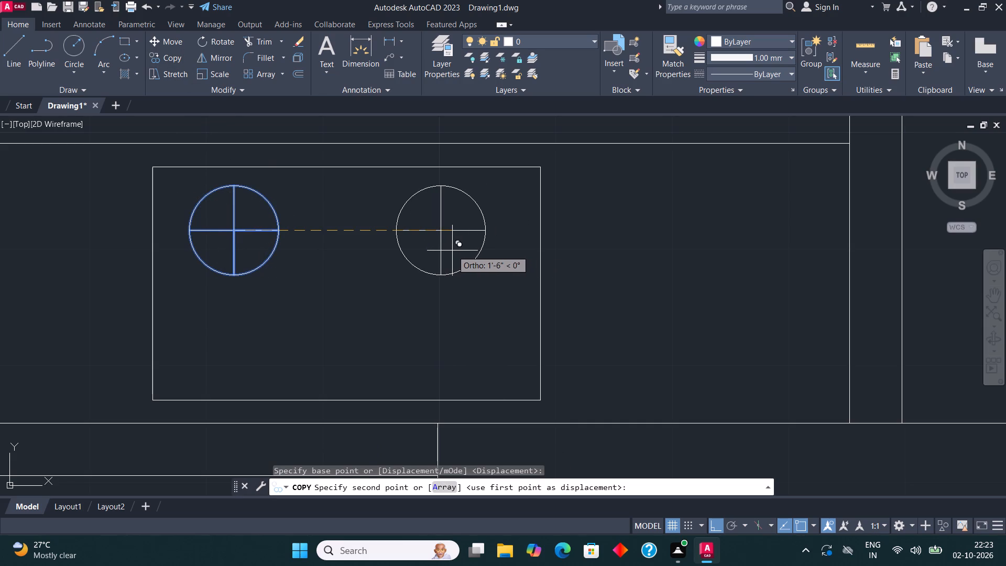
{"action": "left_click", "coordinate": [452, 251]}
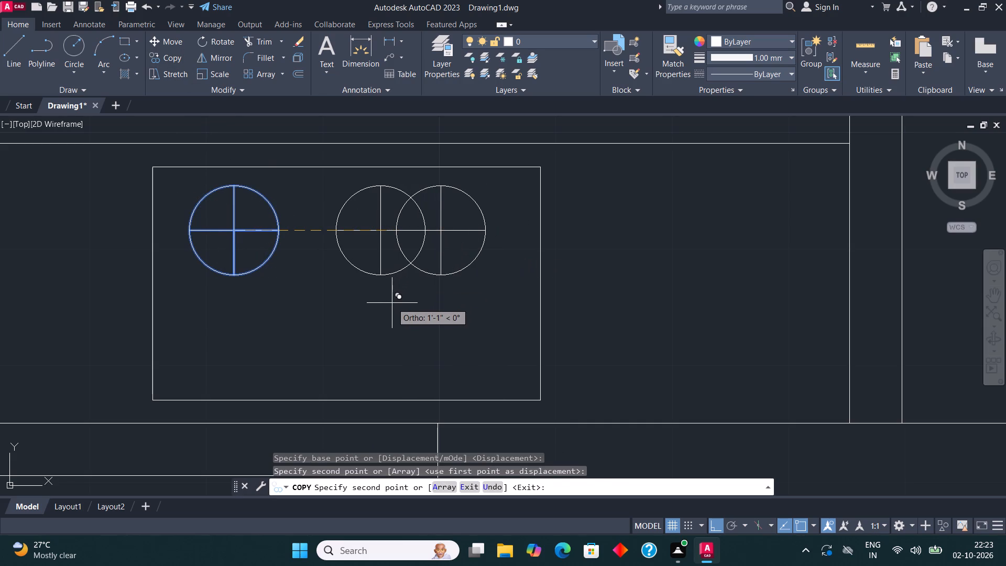
{"action": "key", "text": "F8"}
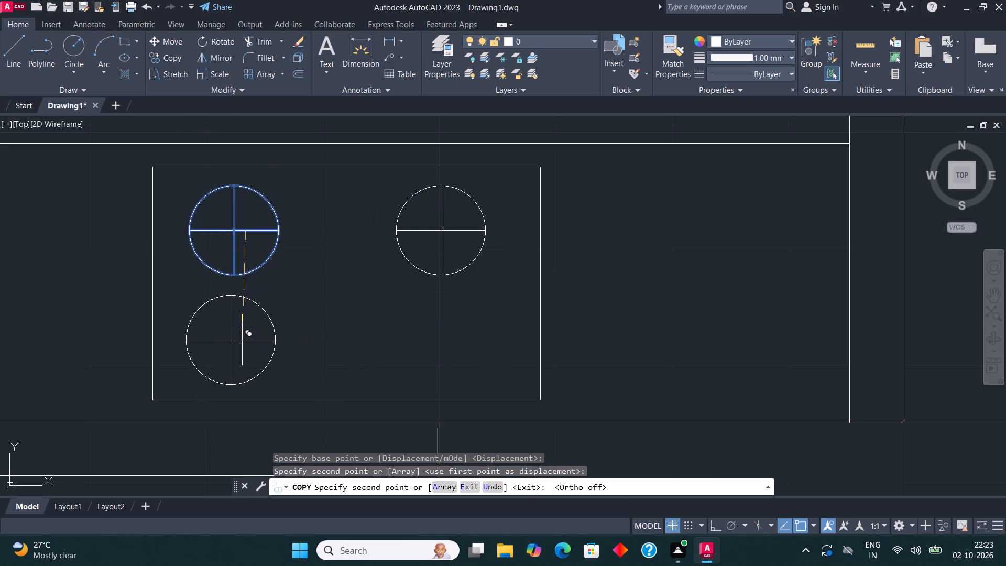
{"action": "left_click", "coordinate": [243, 340]}
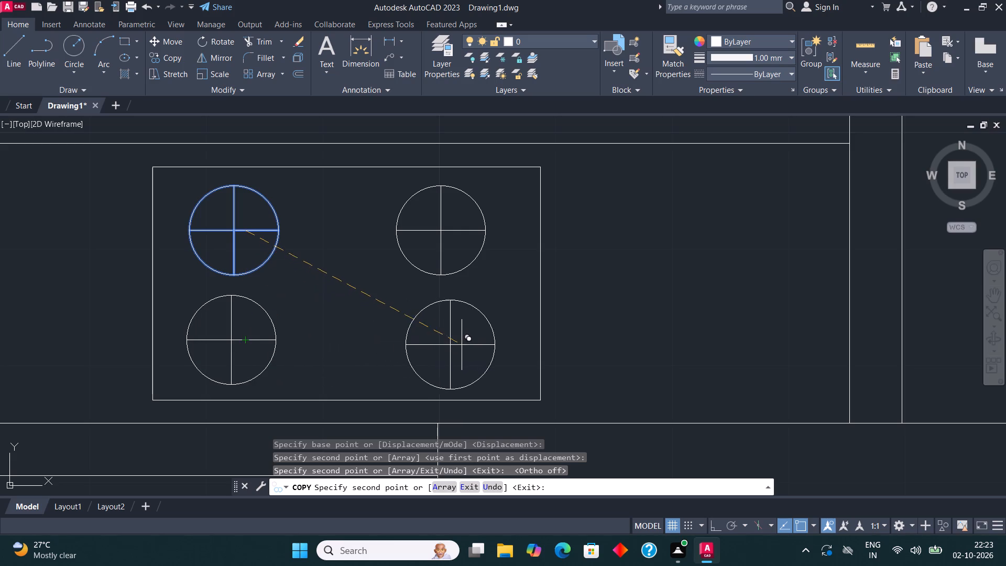
{"action": "left_click", "coordinate": [456, 345]}
{"action": "key", "text": "Escape"}
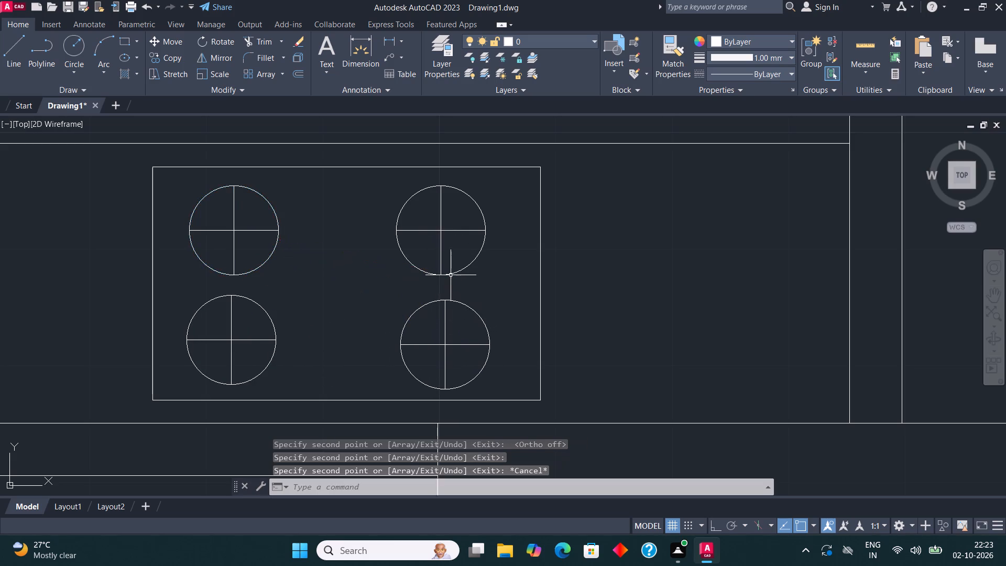
Start the staircase outline with a line 3' north from the door-side end of the kitchen's north wall, continued west in ortho toward the outer wall.
{"action": "scroll", "coordinate": [451, 279], "scroll_direction": "down", "scroll_amount": 2}
{"action": "middle_click_drag", "start_coordinate": [466, 284], "coordinate": [488, 269]}
{"action": "scroll", "coordinate": [489, 282], "scroll_direction": "down", "scroll_amount": 2}
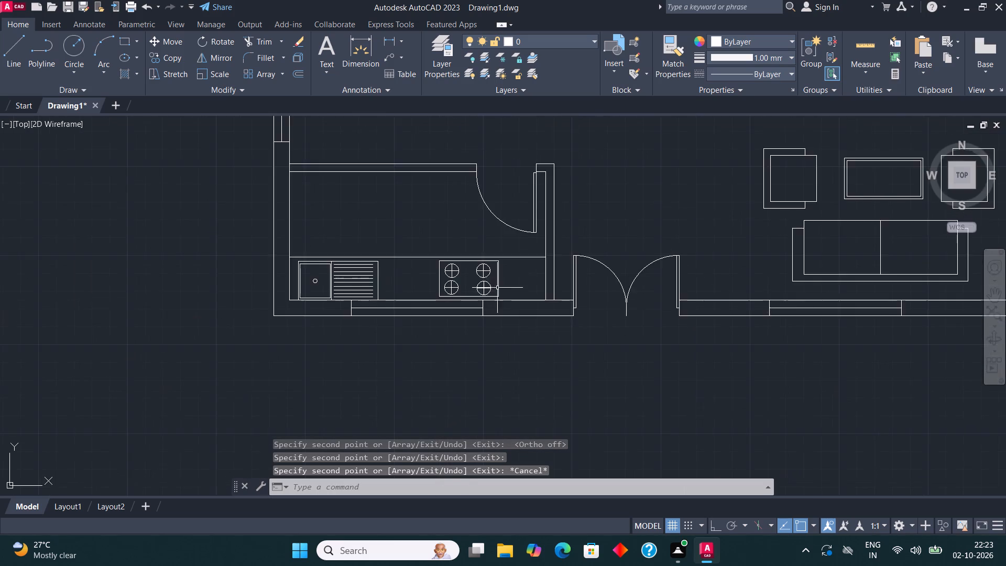
{"action": "scroll", "coordinate": [501, 291], "scroll_direction": "down", "scroll_amount": 1}
{"action": "middle_click_drag", "start_coordinate": [448, 184], "coordinate": [453, 299]}
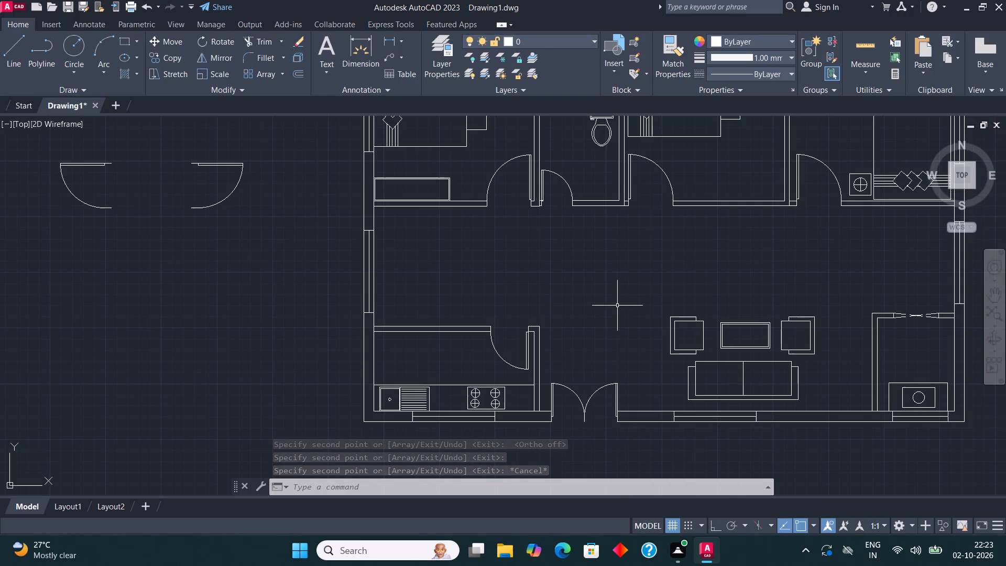
{"action": "left_click", "coordinate": [17, 48]}
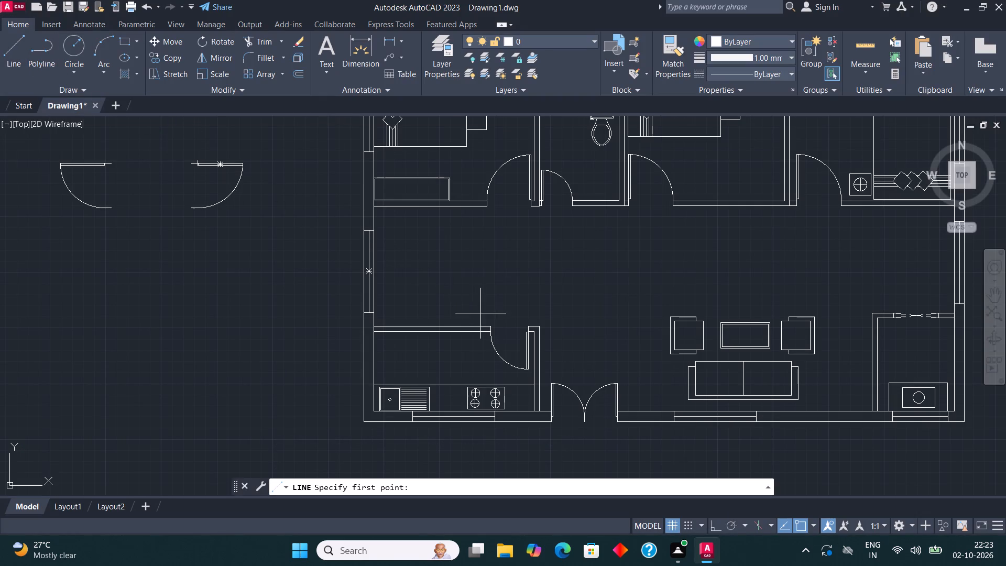
{"action": "scroll", "coordinate": [482, 314], "scroll_direction": "up", "scroll_amount": 2}
{"action": "left_click", "coordinate": [498, 347]}
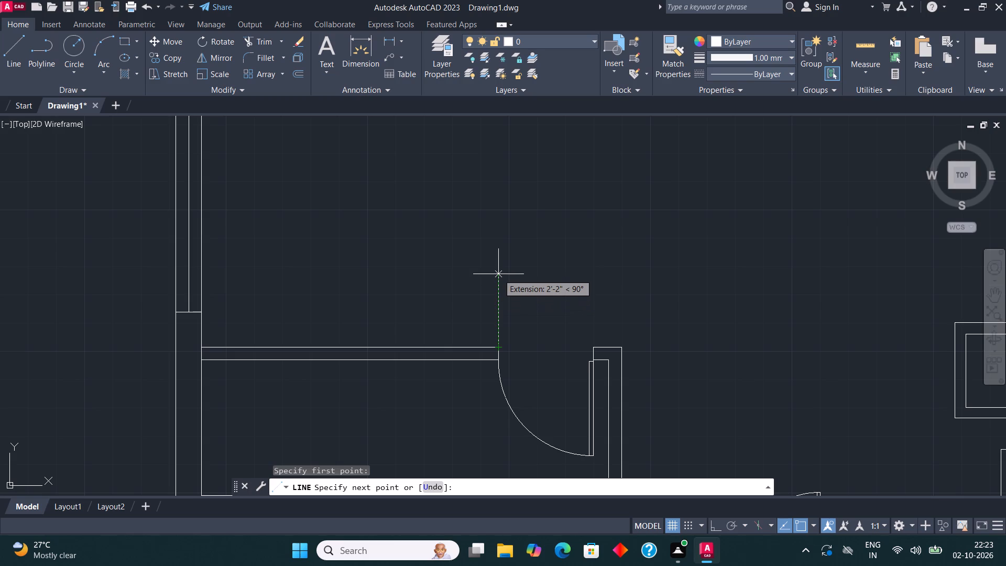
{"action": "type", "text": "3'"}
{"action": "key", "text": "Return"}
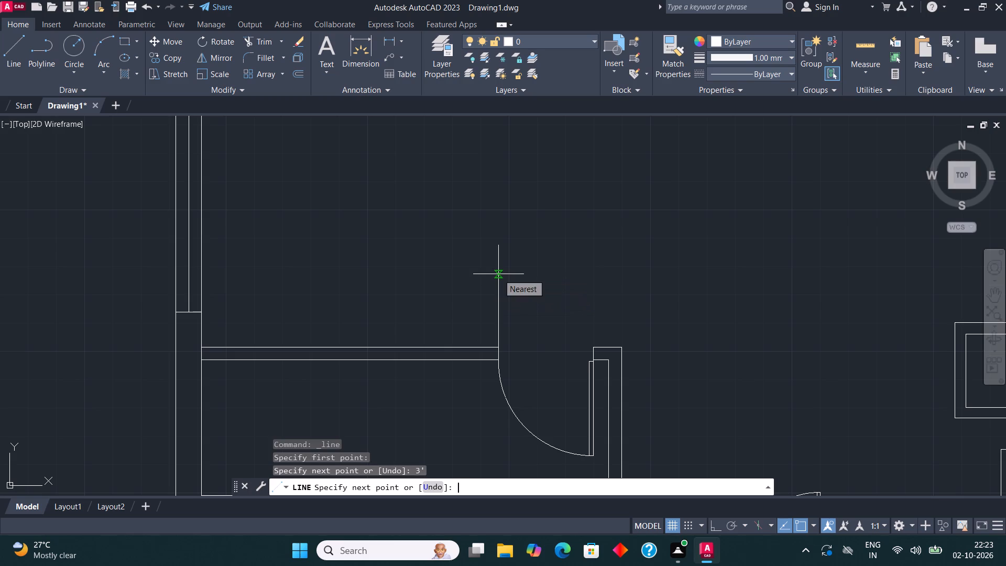
{"action": "key", "text": "F8"}
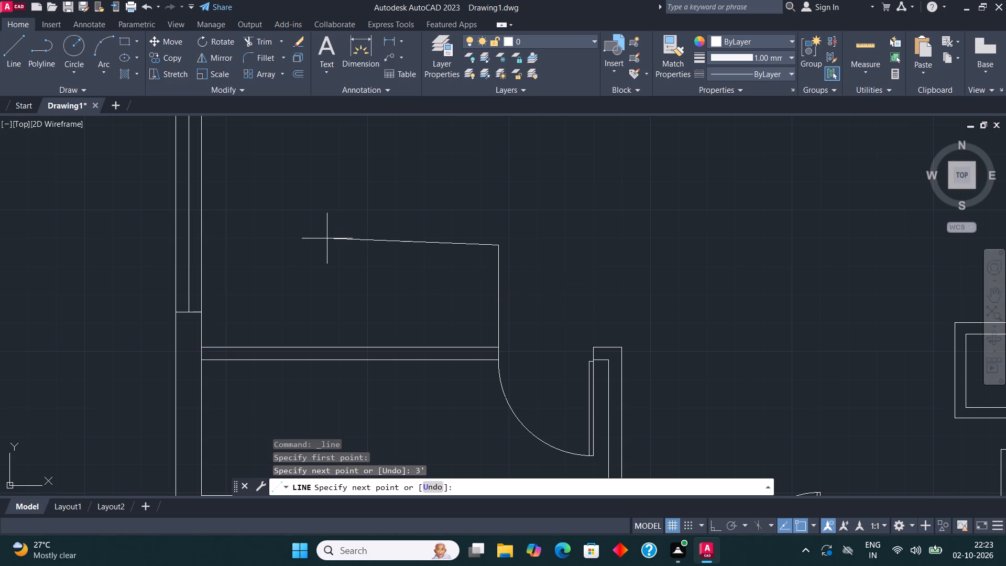
{"action": "left_click", "coordinate": [321, 255]}
Draw a line 3' east from the west outer wall, level with the staircase's first horizontal edge, continued north to stop short of the bedroom wall.
{"action": "left_click", "coordinate": [9, 37]}
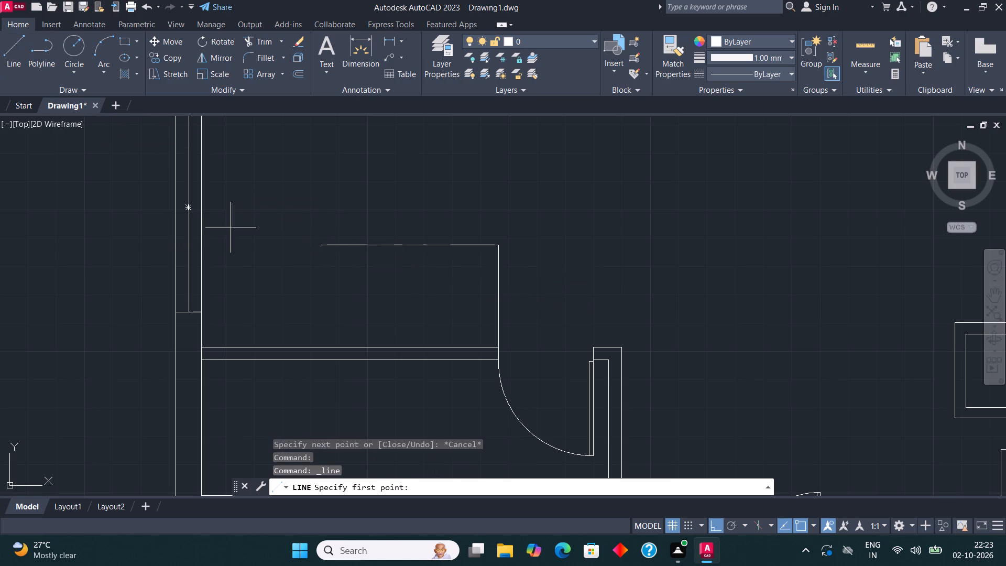
{"action": "left_click", "coordinate": [205, 247]}
{"action": "type", "text": "3'"}
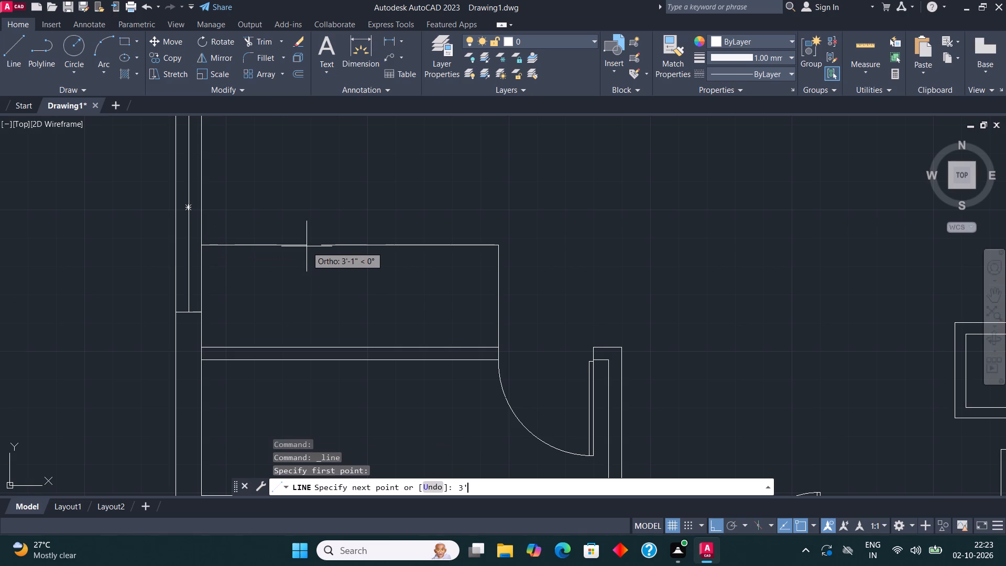
{"action": "key", "text": "Return"}
{"action": "middle_click_drag", "start_coordinate": [296, 176], "coordinate": [272, 440]}
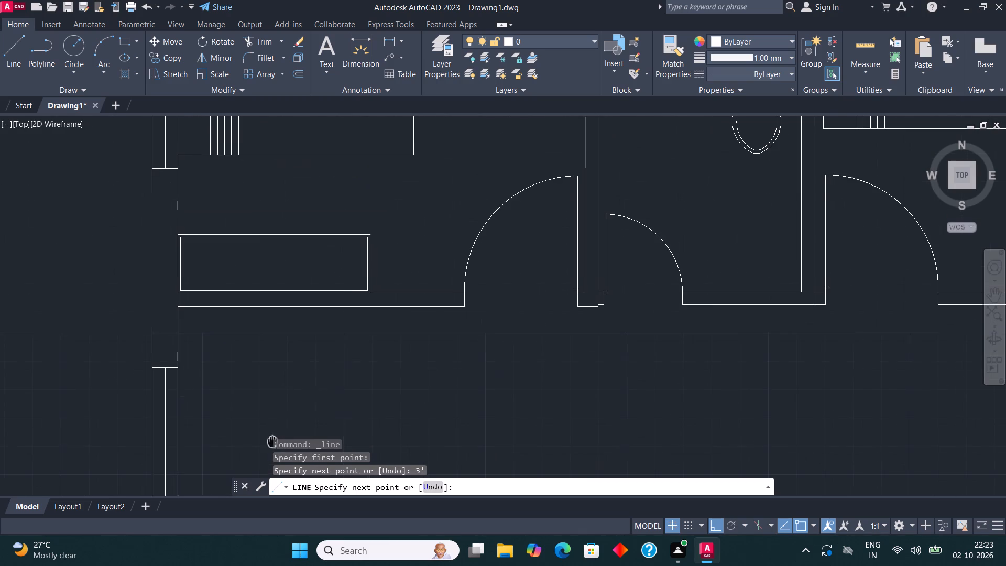
{"action": "left_click", "coordinate": [266, 384]}
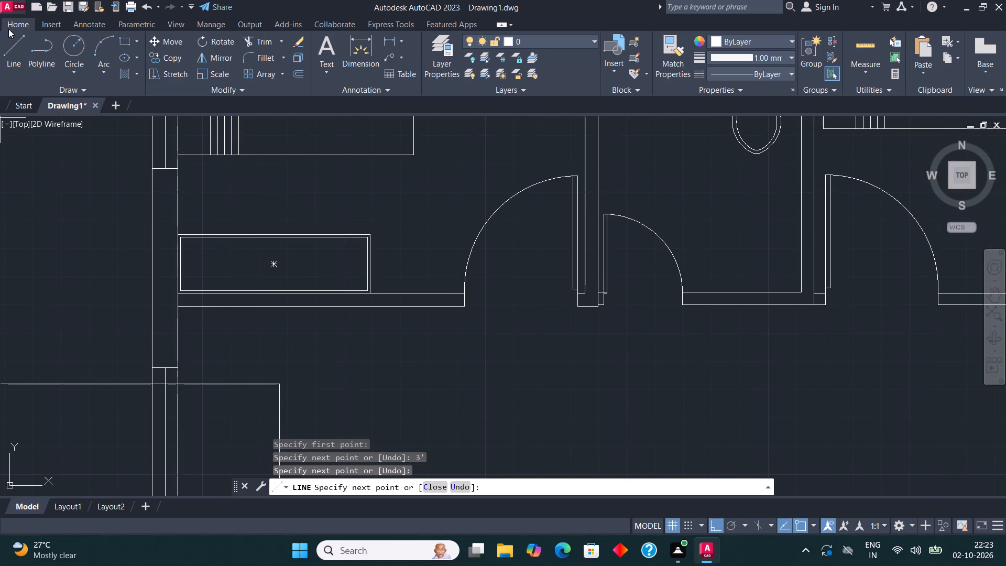
Draw the north flight's outline 3' south from the bedroom wall, in line with the staircase's vertical line, continued east and back north to the wall's door-side end.
{"action": "left_click", "coordinate": [8, 29]}
{"action": "left_click", "coordinate": [10, 47]}
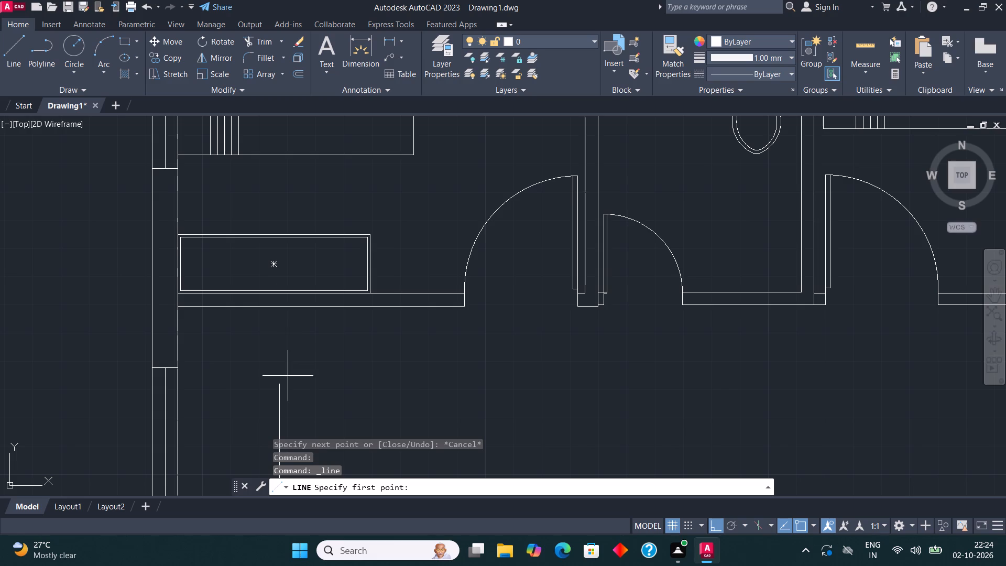
{"action": "left_click", "coordinate": [281, 308]}
{"action": "type", "text": "3'"}
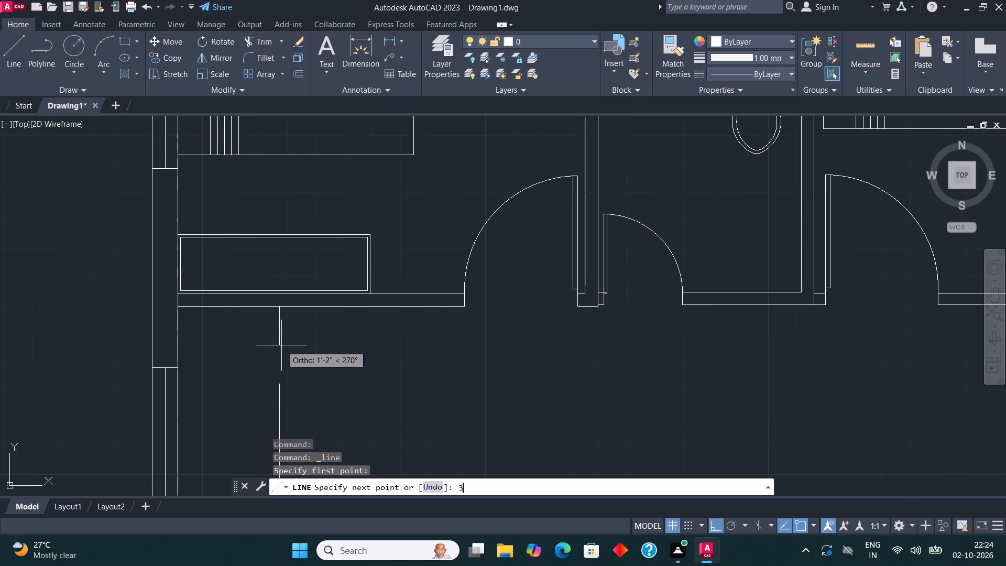
{"action": "key", "text": "Return"}
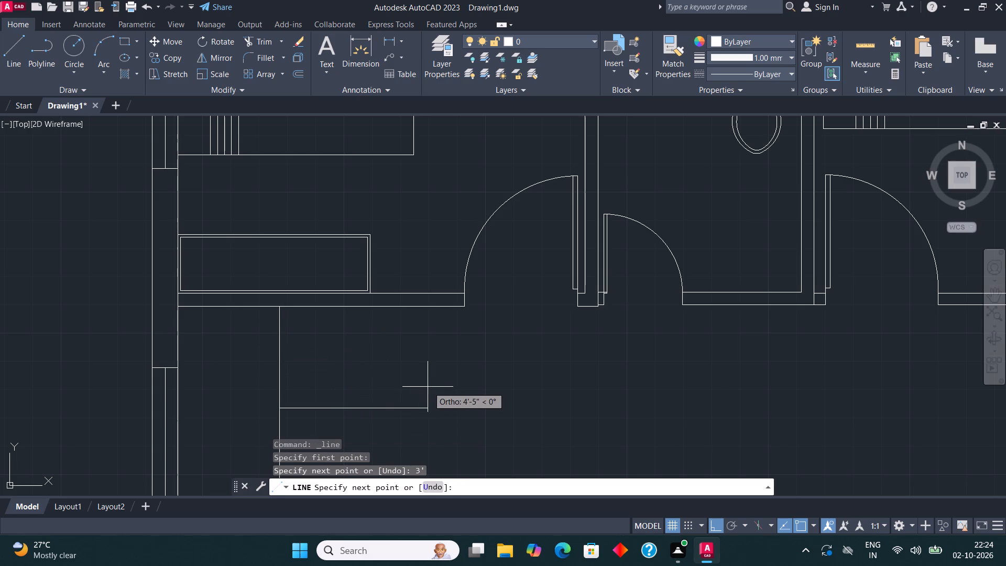
{"action": "left_click", "coordinate": [460, 383]}
{"action": "left_click", "coordinate": [464, 307]}
{"action": "scroll", "coordinate": [477, 255], "scroll_direction": "down", "scroll_amount": 3}
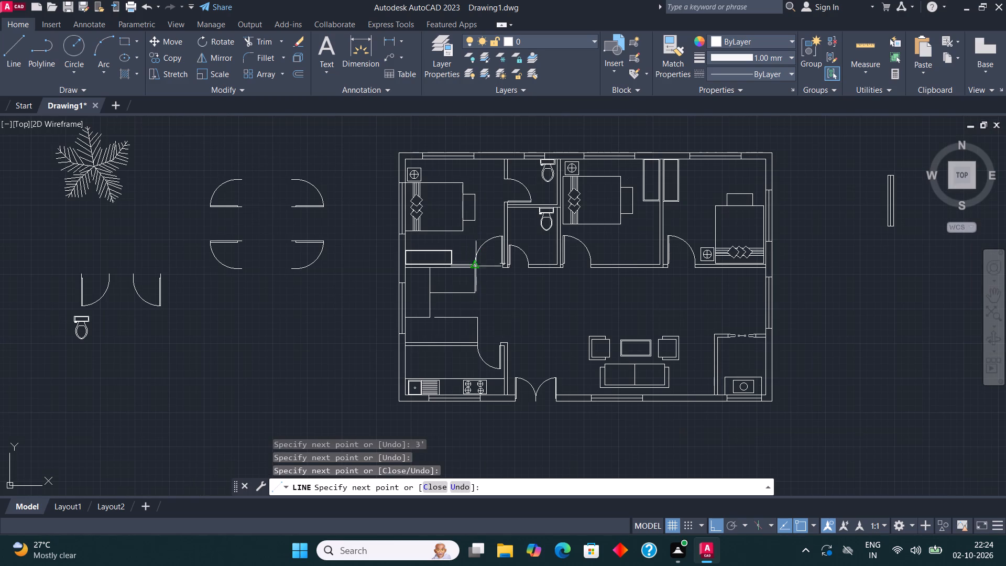
{"action": "key", "text": "Escape"}
Fillet the staircase's inner vertical line with the north flight's south edge and the south flight's north edge.
{"action": "scroll", "coordinate": [450, 309], "scroll_direction": "up", "scroll_amount": 2}
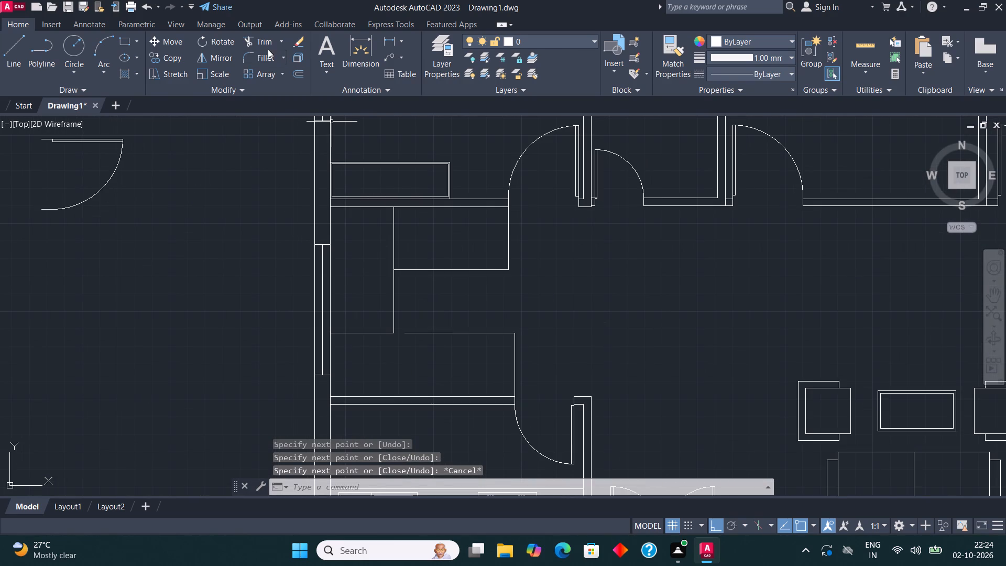
{"action": "left_click", "coordinate": [266, 56]}
{"action": "left_click", "coordinate": [414, 268]}
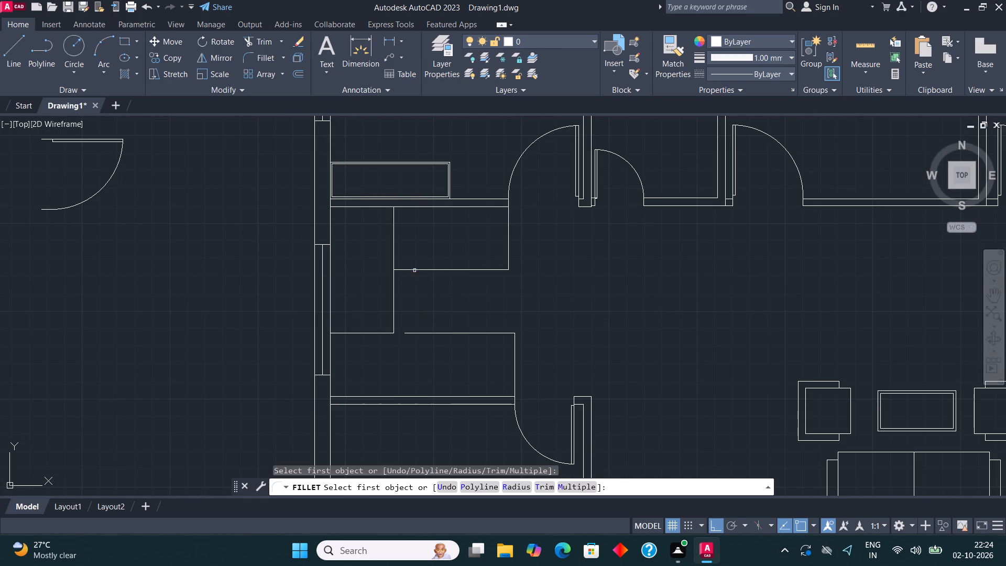
{"action": "left_click", "coordinate": [414, 270]}
{"action": "left_click", "coordinate": [393, 287]}
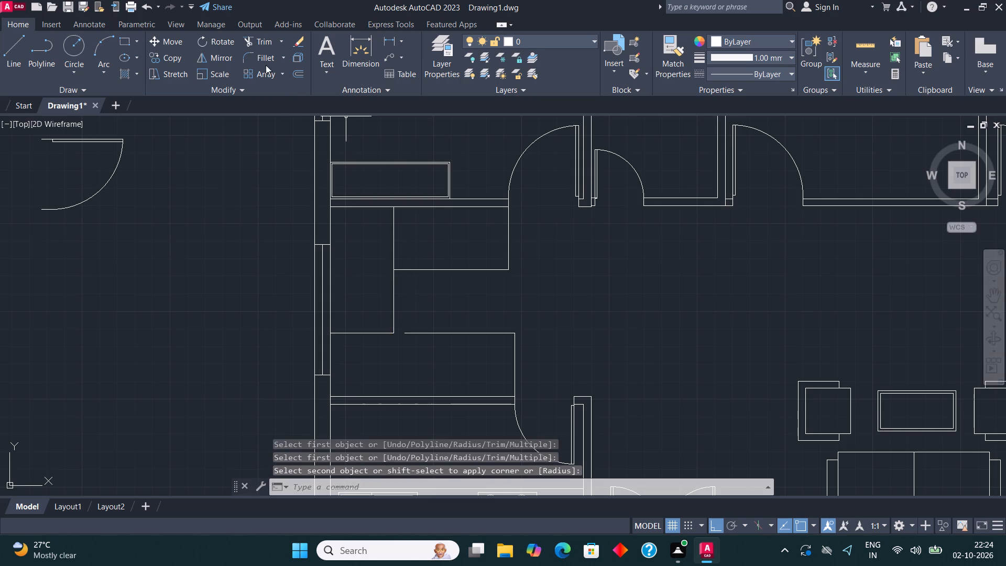
{"action": "left_click", "coordinate": [266, 55]}
{"action": "left_click", "coordinate": [418, 334]}
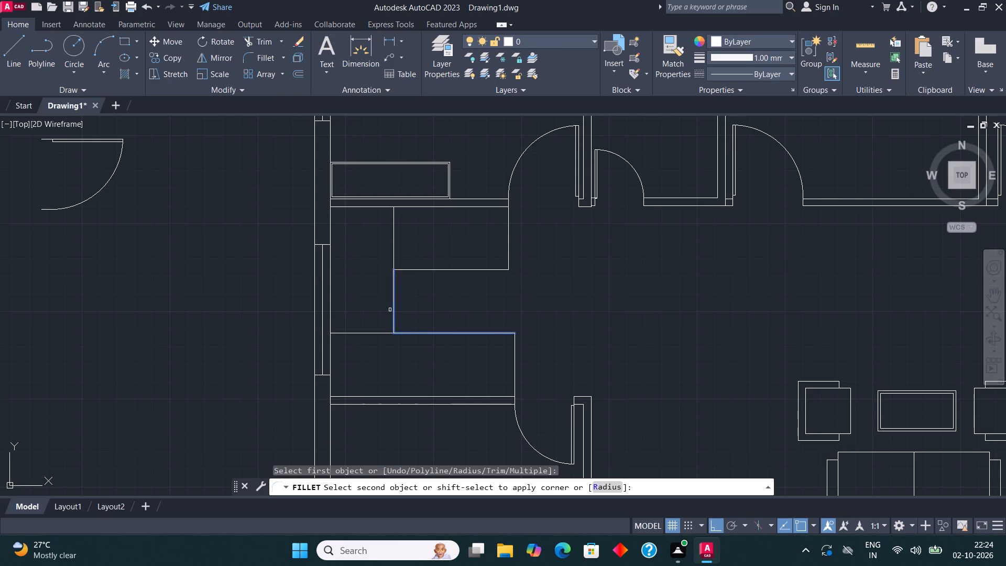
{"action": "left_click", "coordinate": [393, 310]}
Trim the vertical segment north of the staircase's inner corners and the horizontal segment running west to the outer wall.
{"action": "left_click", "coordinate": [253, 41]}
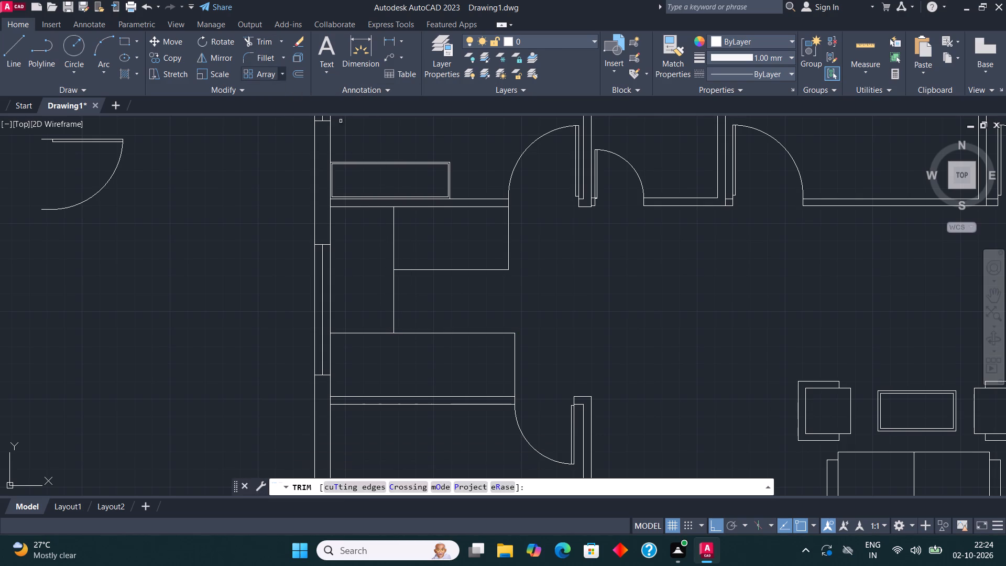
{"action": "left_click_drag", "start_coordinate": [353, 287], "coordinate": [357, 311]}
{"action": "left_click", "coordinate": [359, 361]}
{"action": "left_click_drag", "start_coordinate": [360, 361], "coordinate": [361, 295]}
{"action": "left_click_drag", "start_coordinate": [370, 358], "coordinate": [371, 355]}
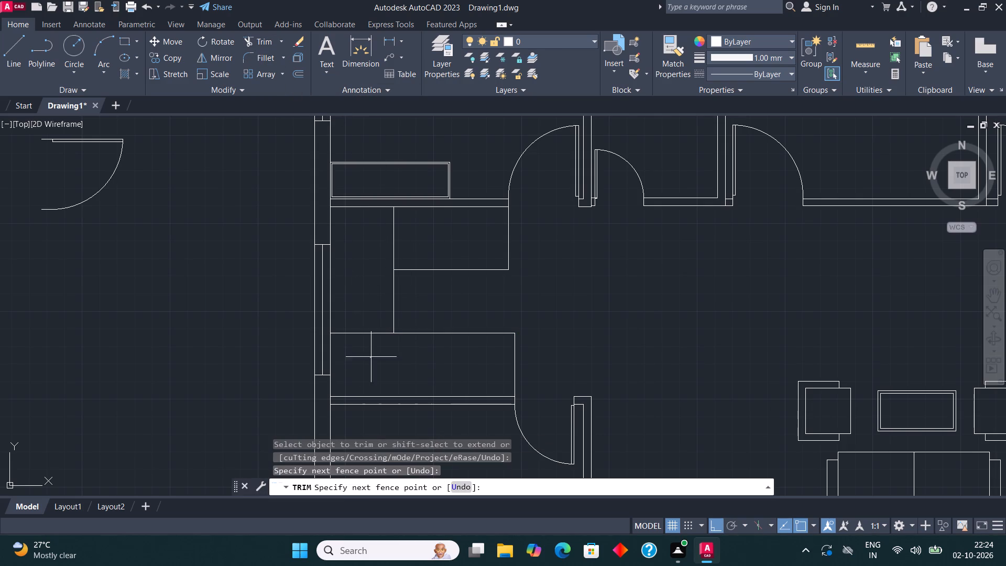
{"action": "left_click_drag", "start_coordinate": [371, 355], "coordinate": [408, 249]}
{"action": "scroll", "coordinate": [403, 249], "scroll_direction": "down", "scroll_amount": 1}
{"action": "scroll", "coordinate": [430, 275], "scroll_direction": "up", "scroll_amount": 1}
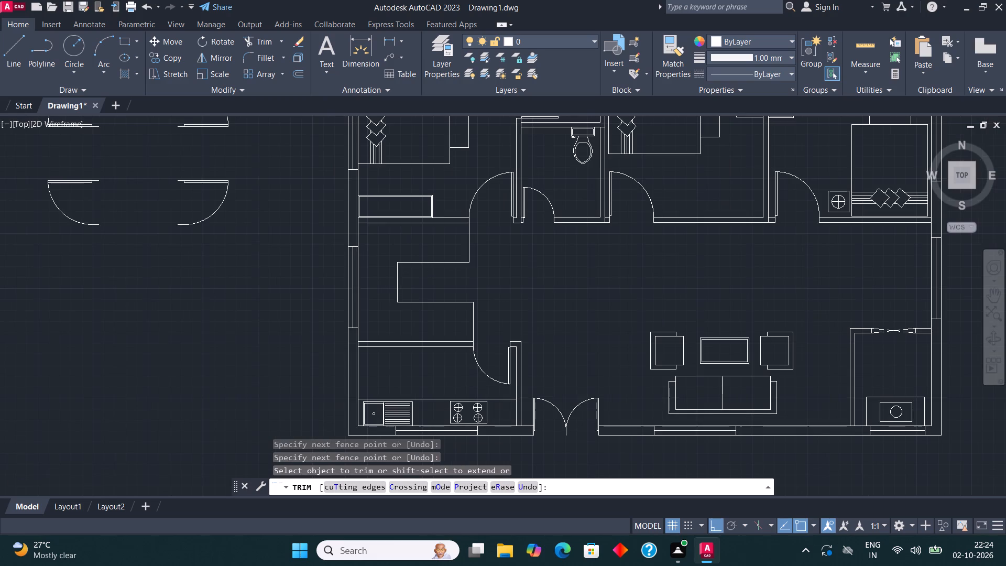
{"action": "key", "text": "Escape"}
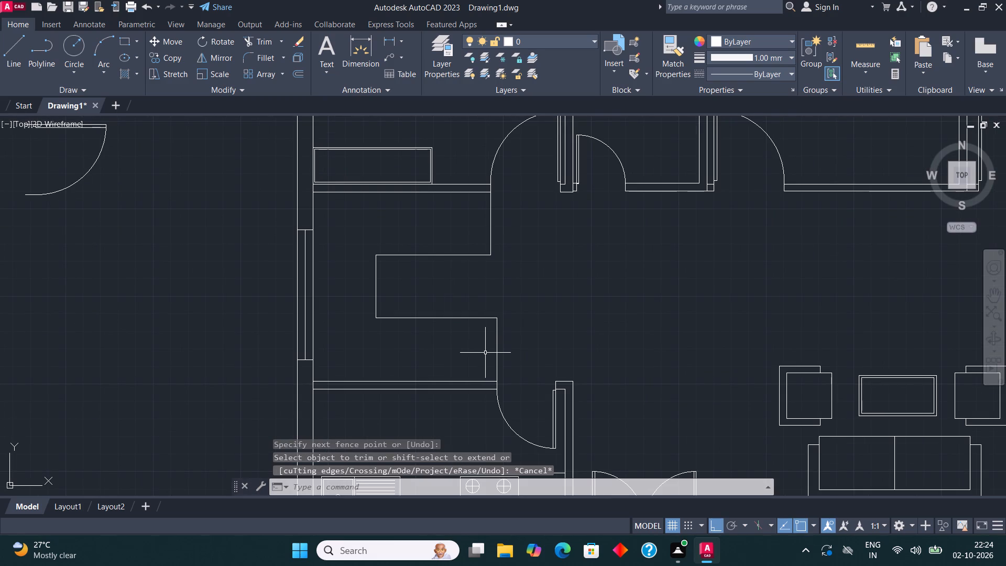
Draw vertical lines from the staircase's two inner corners, one south to the kitchen wall and one north to the bedroom wall.
{"action": "left_click", "coordinate": [18, 50]}
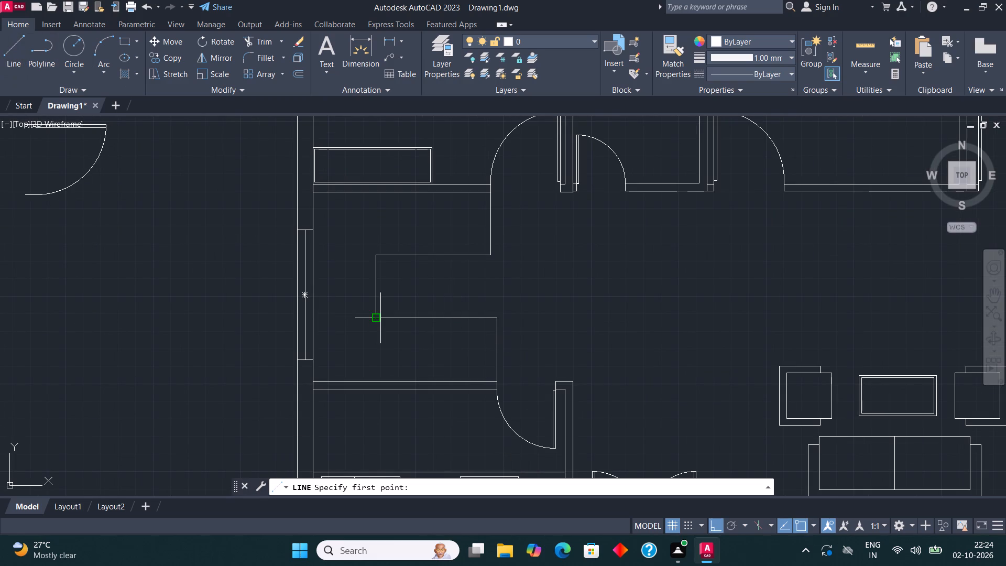
{"action": "left_click", "coordinate": [376, 319]}
{"action": "left_click", "coordinate": [376, 383]}
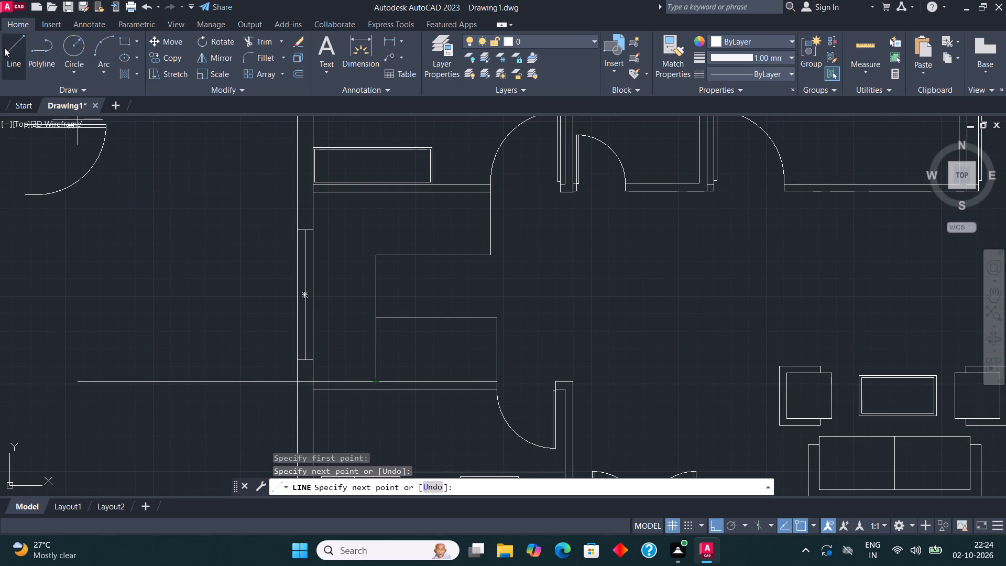
{"action": "left_click", "coordinate": [4, 48]}
{"action": "left_click", "coordinate": [378, 251]}
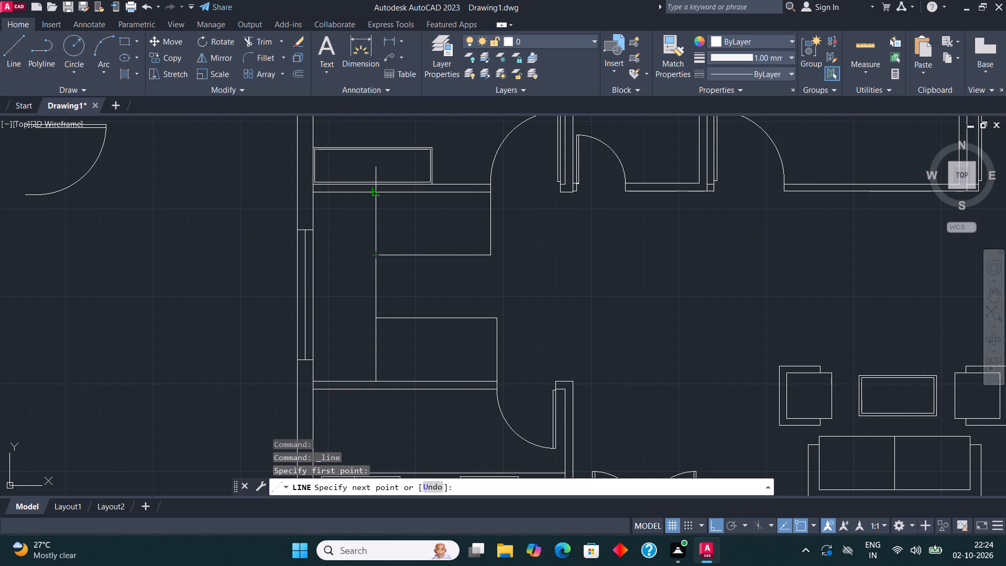
{"action": "left_click", "coordinate": [375, 189]}
Draw horizontal lines from the staircase's two inner corners west to the outer wall's inner face.
{"action": "left_click", "coordinate": [18, 48]}
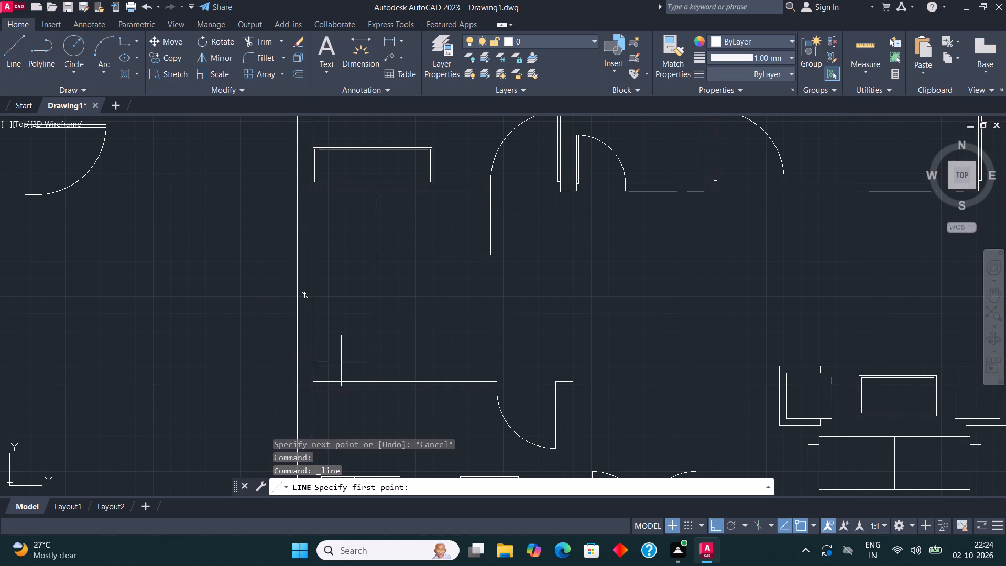
{"action": "left_click", "coordinate": [375, 322]}
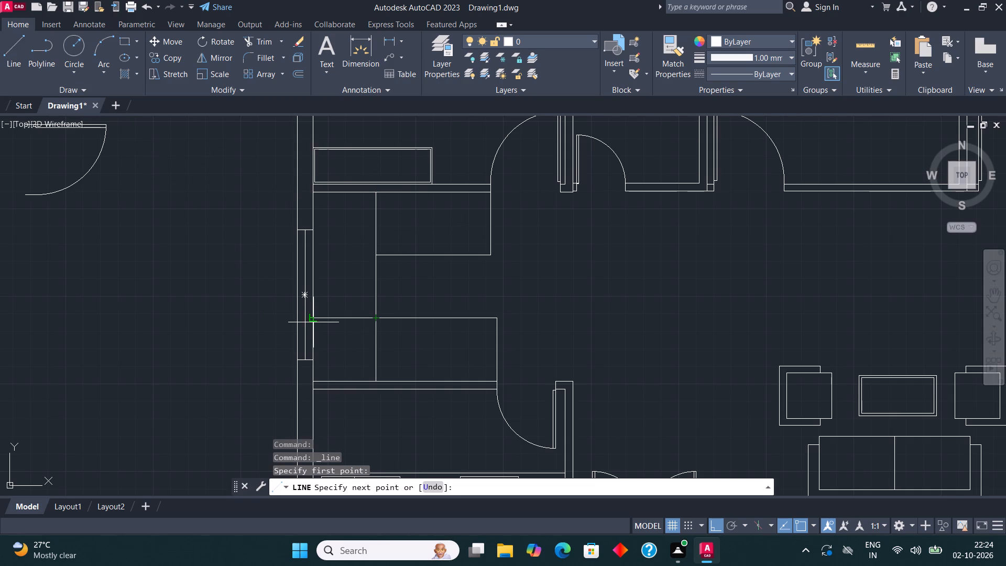
{"action": "left_click", "coordinate": [313, 322]}
{"action": "left_click", "coordinate": [15, 42]}
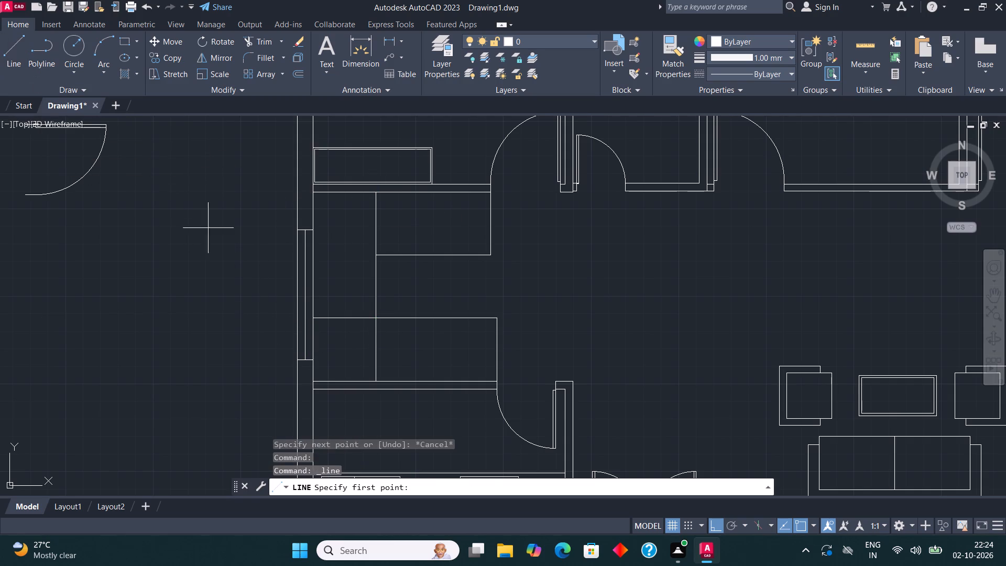
{"action": "left_click", "coordinate": [376, 251]}
{"action": "left_click", "coordinate": [312, 254]}
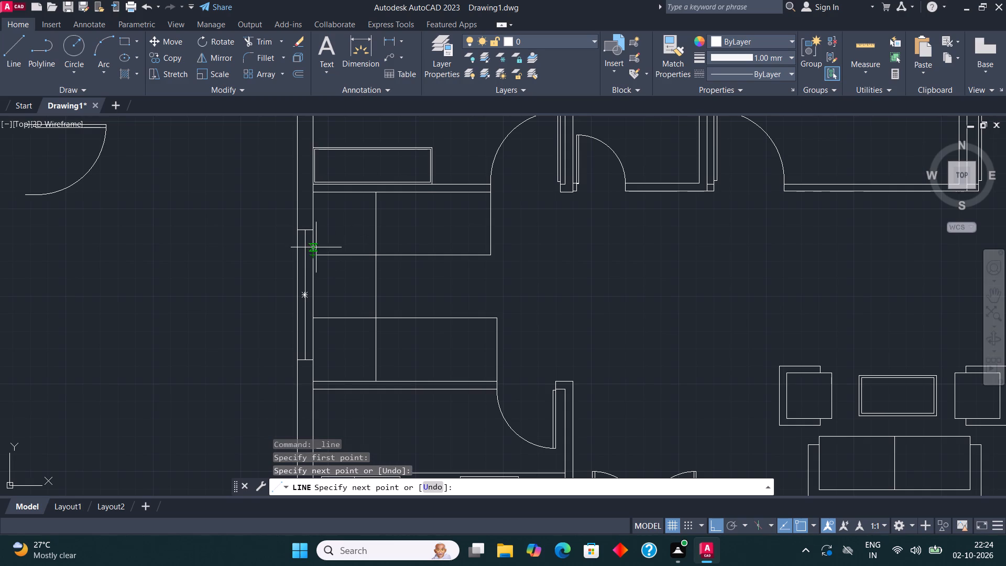
{"action": "key", "text": "Escape"}
Draw diagonal lines across the staircase's southwest and northwest corner squares, from each inner corner to the opposite room corner.
{"action": "middle_click_drag", "start_coordinate": [413, 323], "coordinate": [399, 321]}
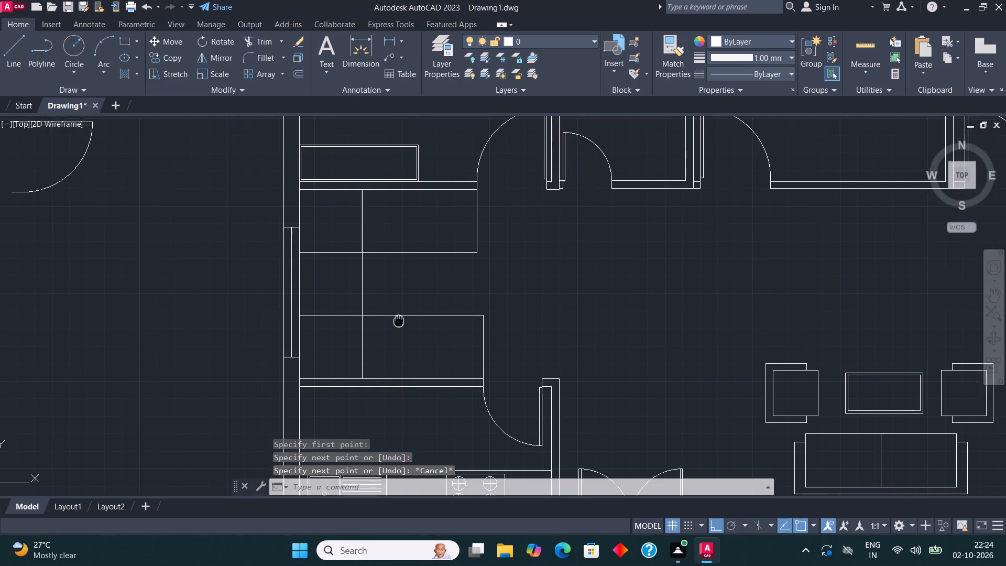
{"action": "middle_click_drag", "start_coordinate": [399, 321], "coordinate": [398, 320]}
{"action": "left_click", "coordinate": [14, 48]}
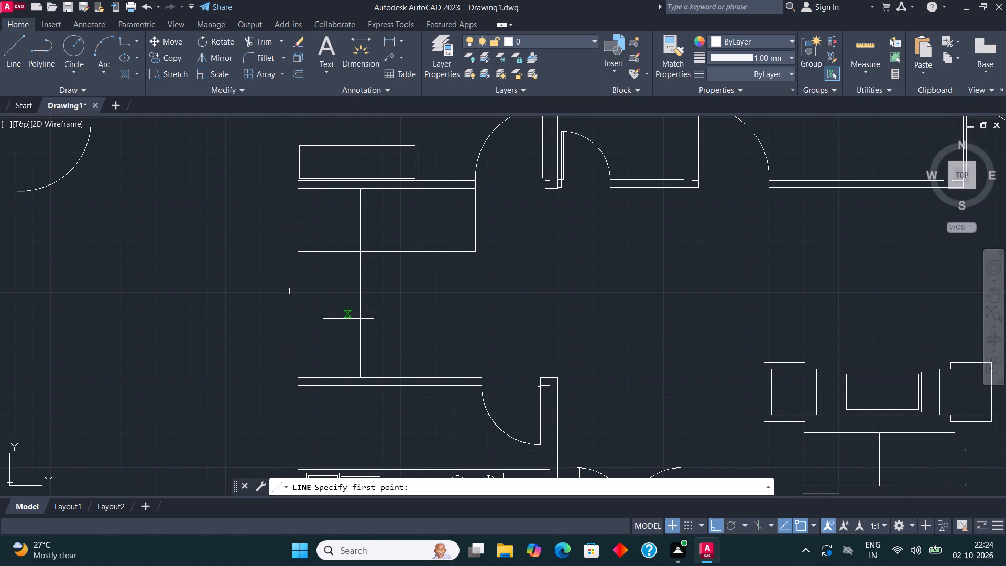
{"action": "left_click", "coordinate": [360, 314]}
{"action": "left_click", "coordinate": [300, 375]}
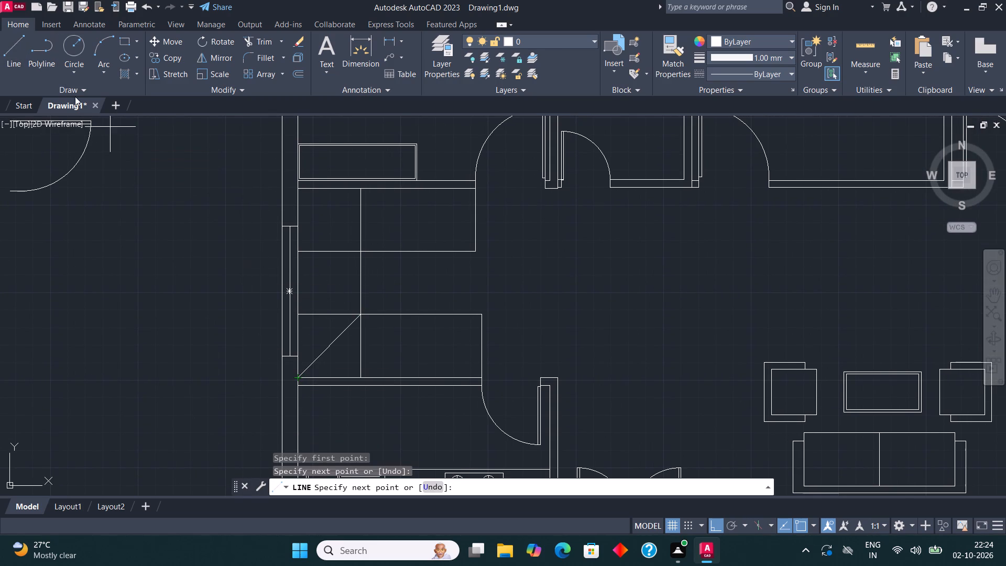
{"action": "left_click", "coordinate": [23, 46]}
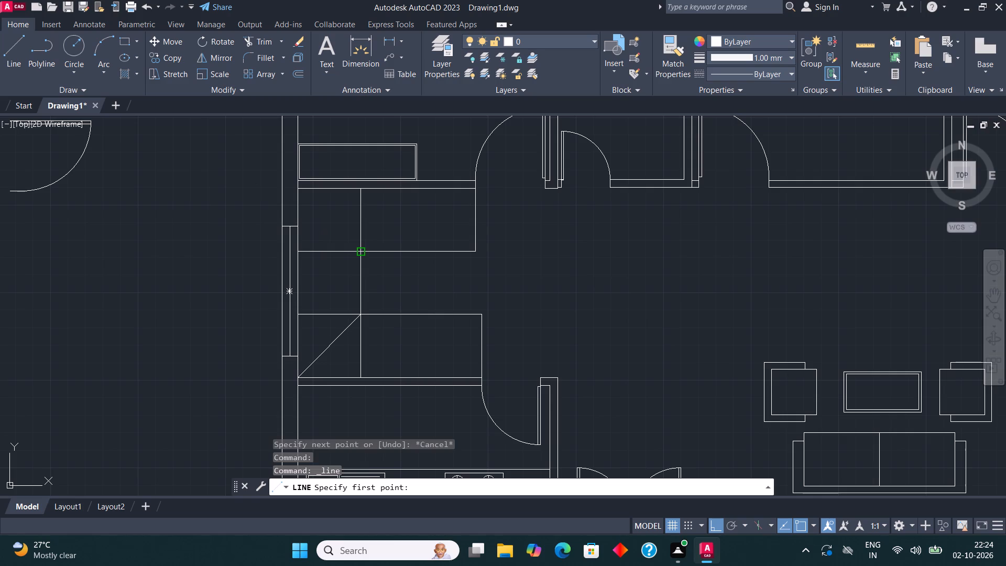
{"action": "left_click", "coordinate": [363, 253]}
{"action": "left_click", "coordinate": [300, 190]}
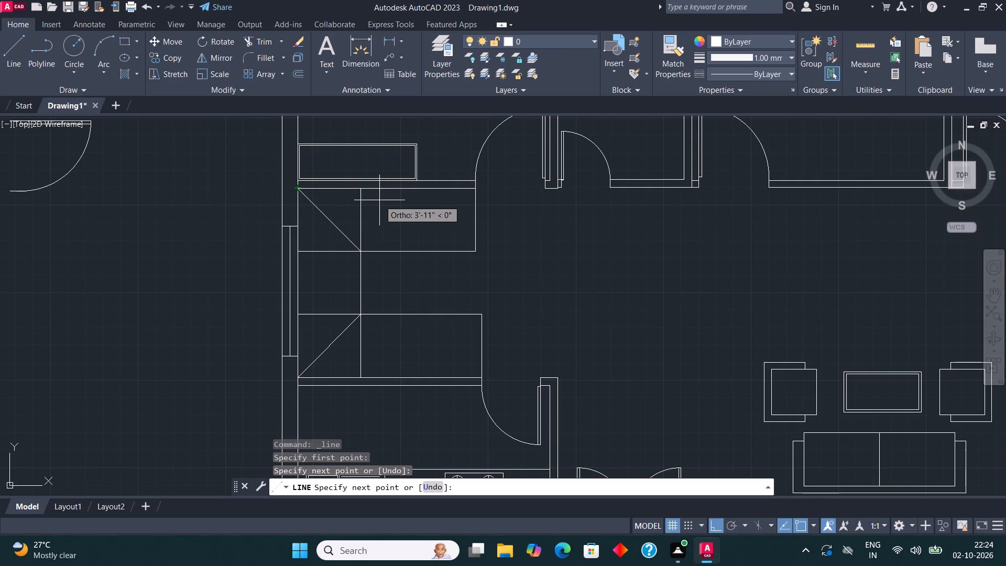
{"action": "key", "text": "Escape"}
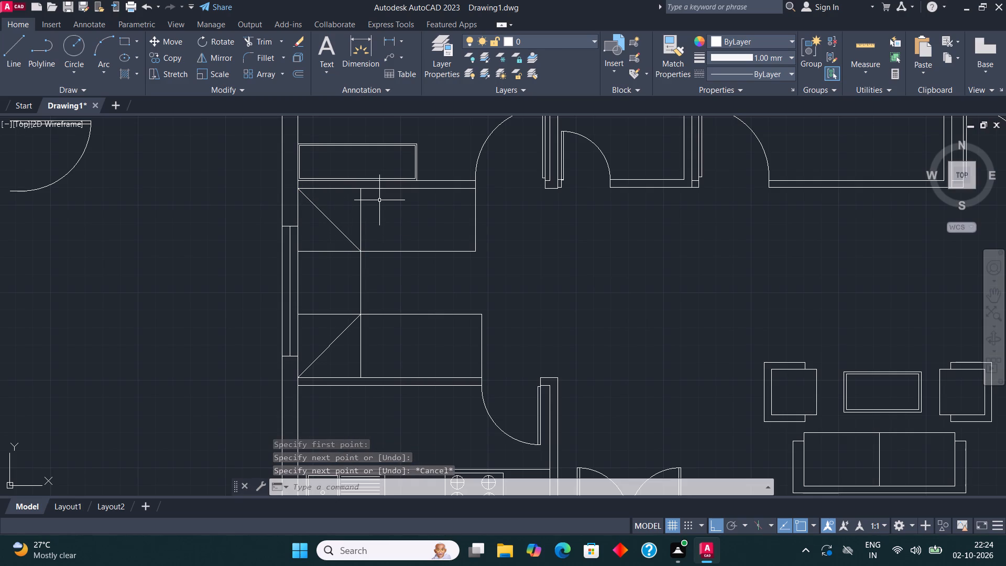
Offset the south flight's east end line westward at 8" spacing to create the first three treads.
{"action": "middle_click_drag", "start_coordinate": [414, 369], "coordinate": [440, 352]}
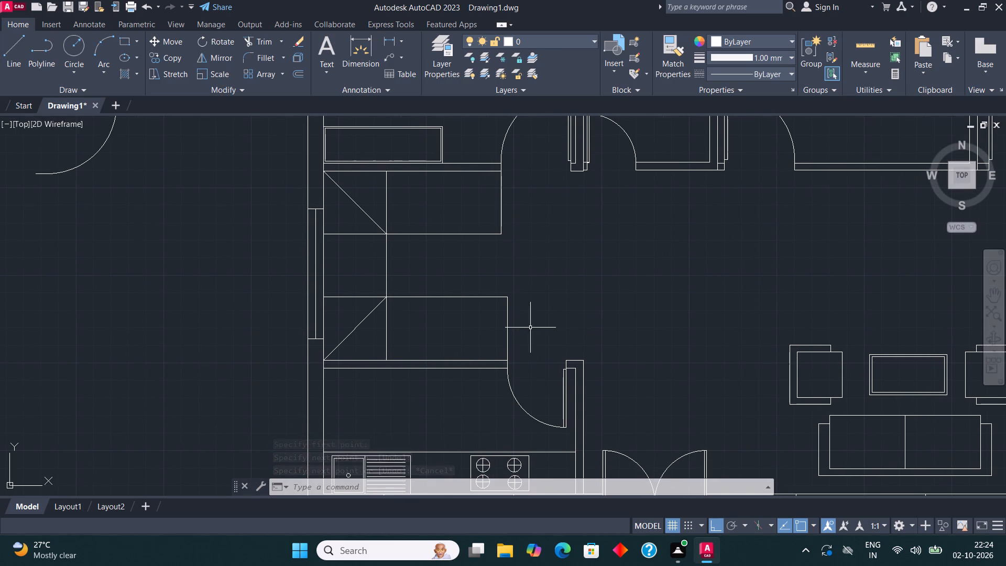
{"action": "left_click", "coordinate": [510, 325]}
{"action": "left_click", "coordinate": [504, 321]}
{"action": "middle_click_drag", "start_coordinate": [518, 344], "coordinate": [545, 312]}
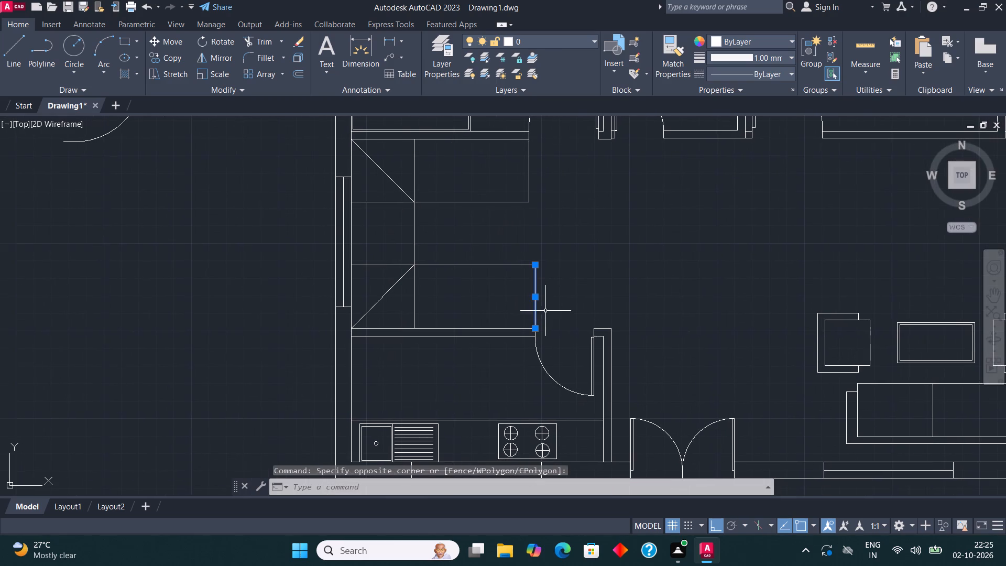
{"action": "left_click", "coordinate": [300, 76]}
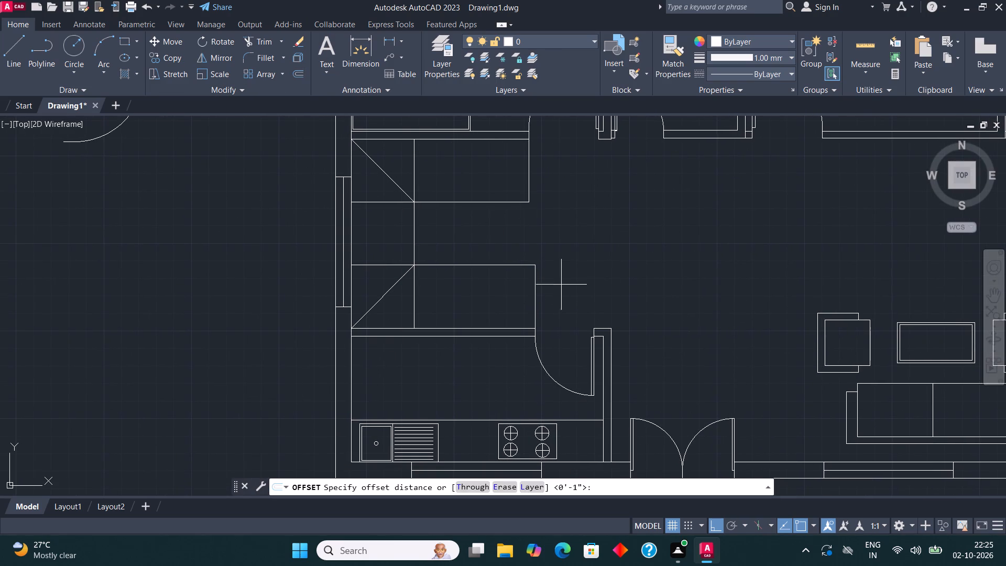
{"action": "left_click", "coordinate": [536, 296]}
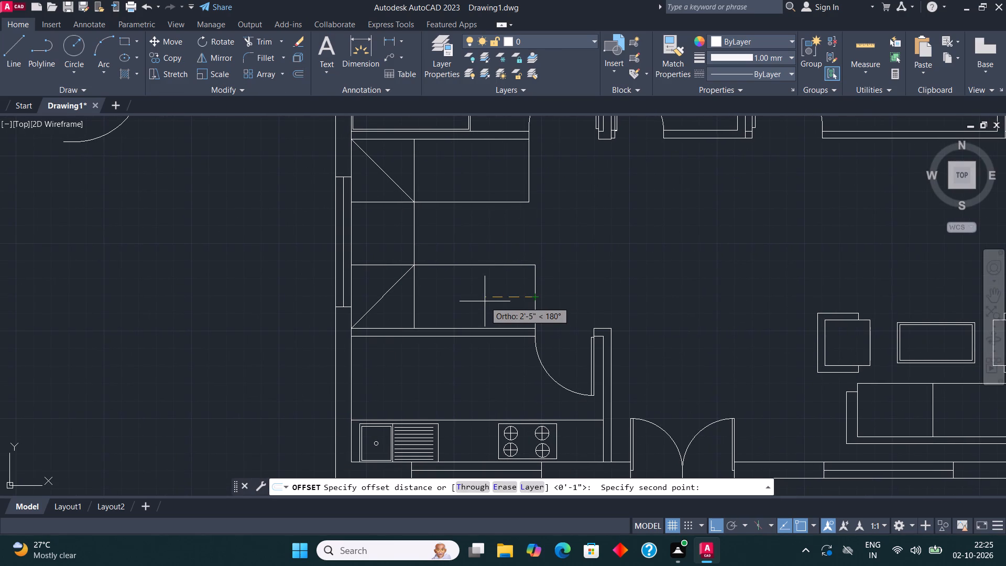
{"action": "type", "text": "8\""}
{"action": "key", "text": "Return"}
{"action": "left_click", "coordinate": [485, 301]}
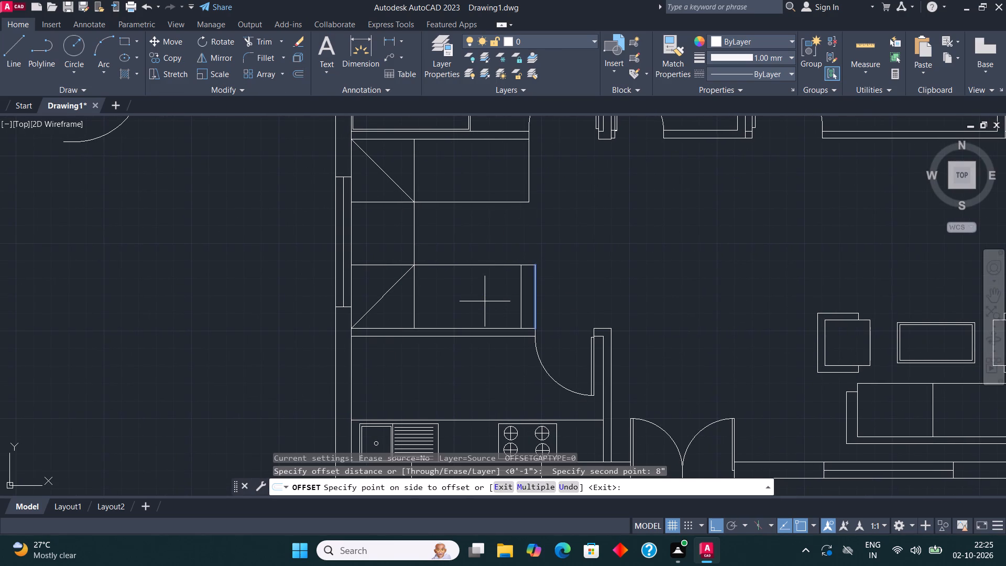
{"action": "left_click", "coordinate": [494, 303]}
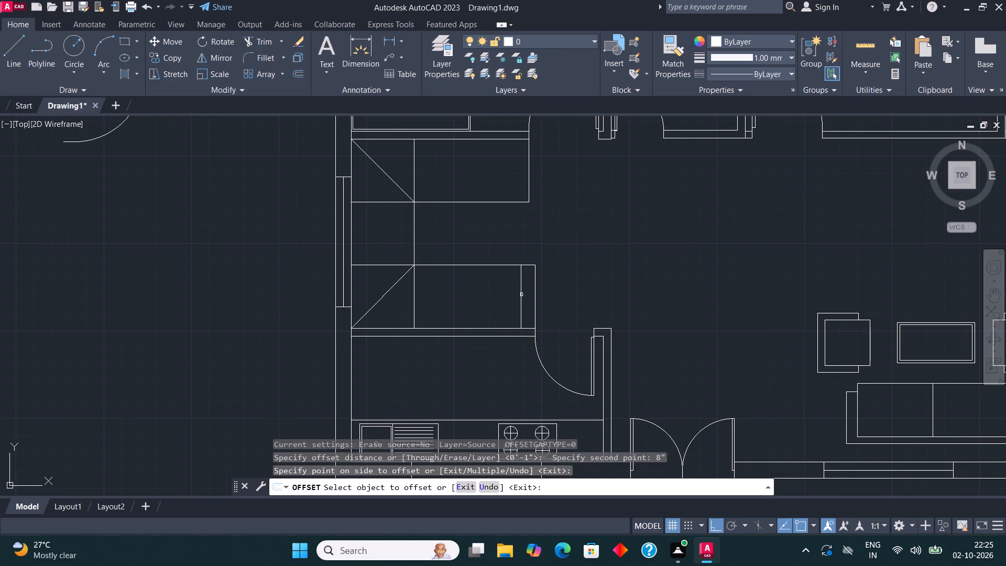
{"action": "left_click", "coordinate": [521, 295]}
{"action": "left_click", "coordinate": [491, 292]}
{"action": "left_click", "coordinate": [507, 298]}
{"action": "left_click", "coordinate": [487, 286]}
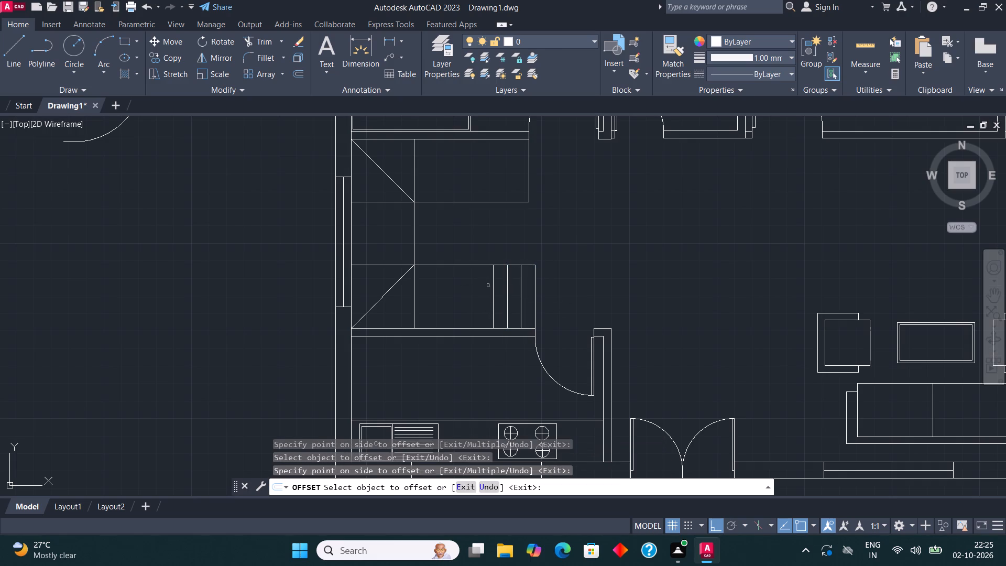
Offset five more treads westward at 8" spacing along the south flight, up to the inner corner.
{"action": "left_click", "coordinate": [493, 290]}
{"action": "left_click", "coordinate": [466, 295]}
{"action": "left_click", "coordinate": [476, 298]}
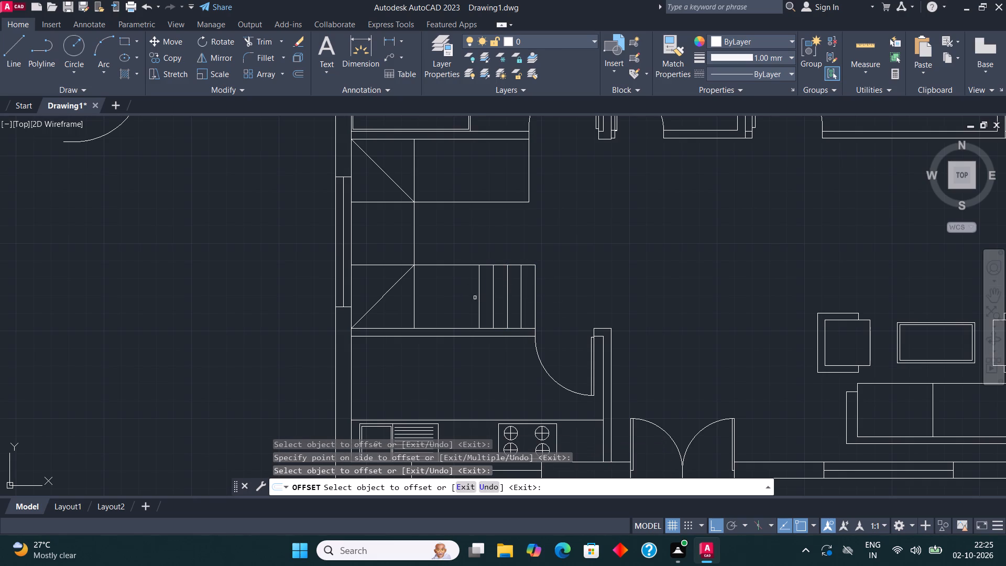
{"action": "left_click", "coordinate": [478, 296]}
{"action": "left_click", "coordinate": [460, 284]}
{"action": "left_click", "coordinate": [466, 289]}
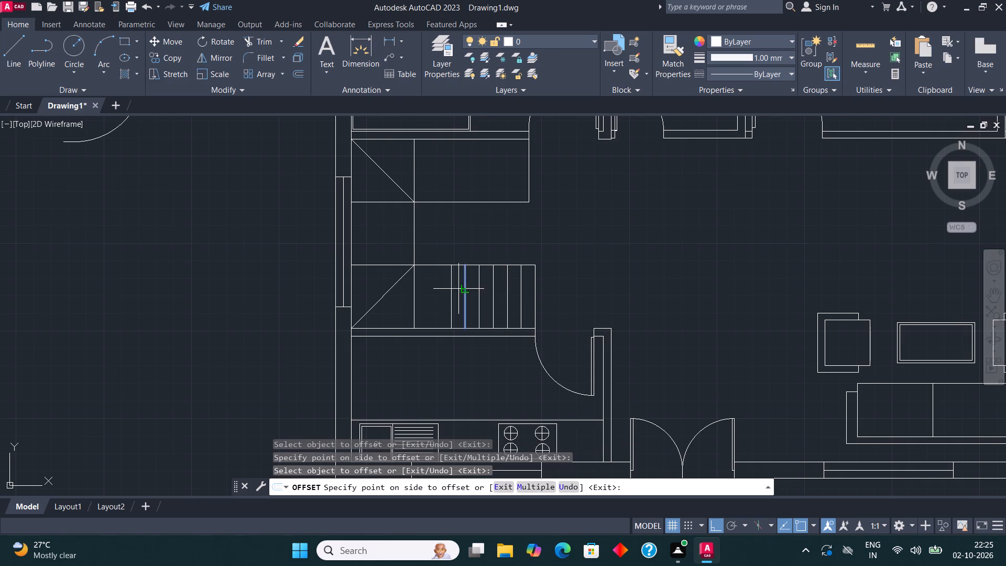
{"action": "left_click", "coordinate": [447, 289]}
{"action": "left_click", "coordinate": [452, 291]}
{"action": "left_click", "coordinate": [427, 286]}
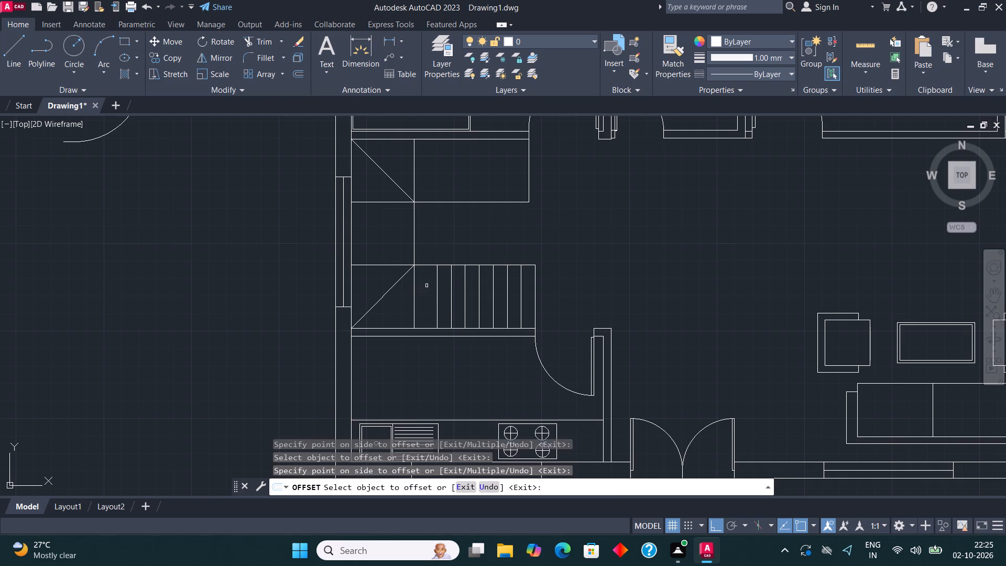
{"action": "left_click", "coordinate": [434, 289]}
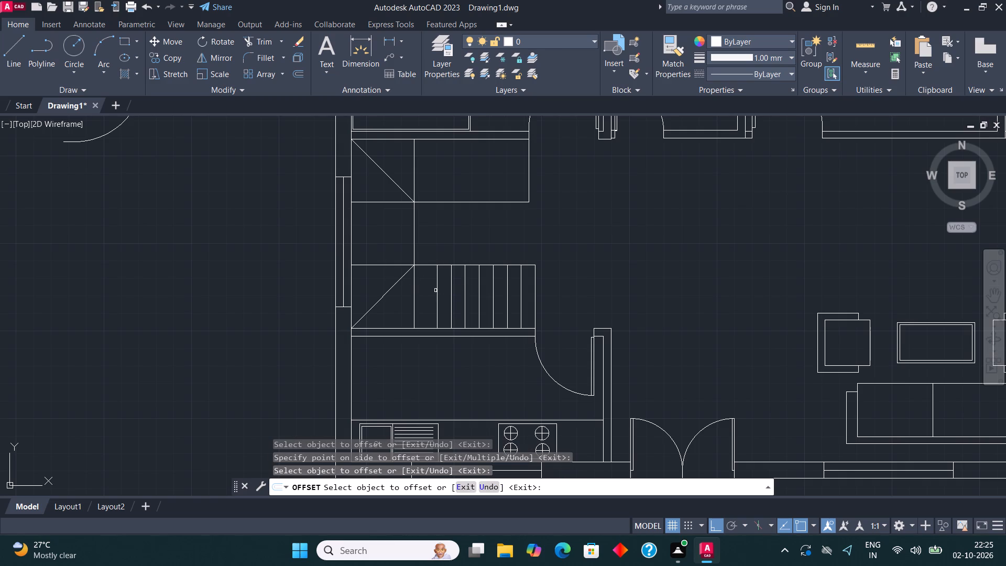
{"action": "left_click", "coordinate": [435, 290]}
{"action": "left_click", "coordinate": [423, 282]}
Offset the middle flight's south edge line northward four times at 8" spacing to create its treads.
{"action": "left_click", "coordinate": [393, 264]}
{"action": "left_click", "coordinate": [391, 243]}
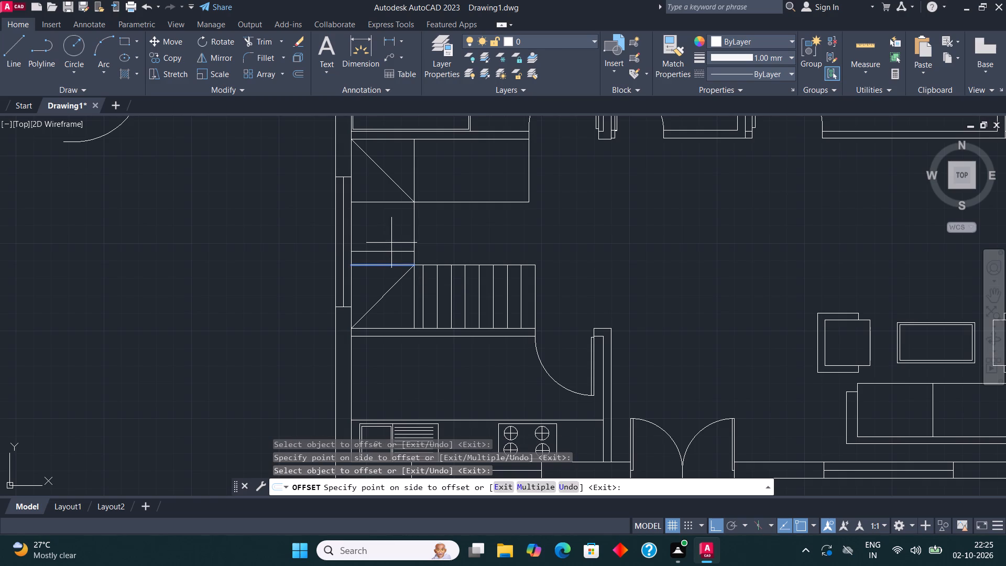
{"action": "left_click", "coordinate": [393, 249]}
{"action": "left_click", "coordinate": [395, 233]}
{"action": "left_click", "coordinate": [395, 236]}
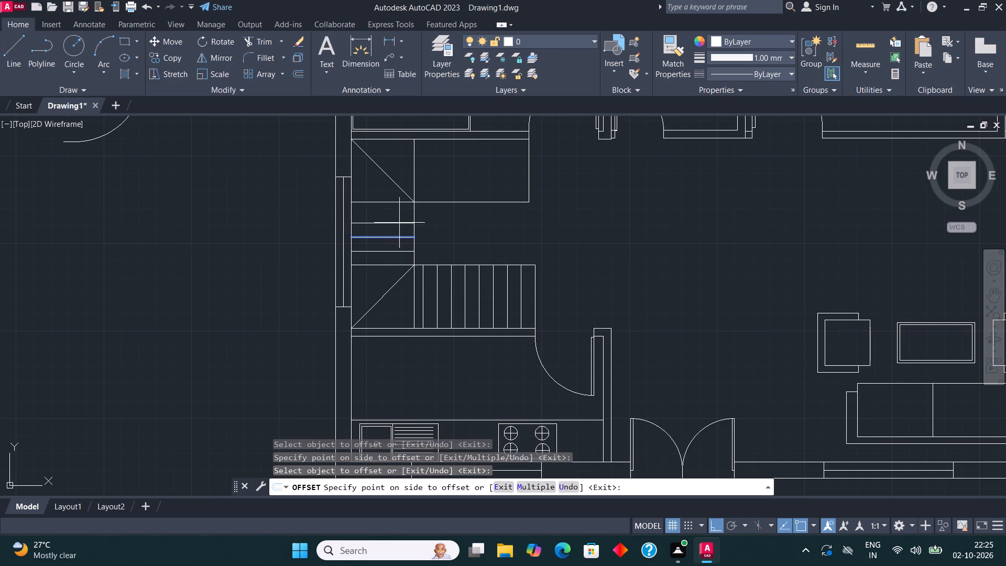
{"action": "double_click", "coordinate": [399, 223]}
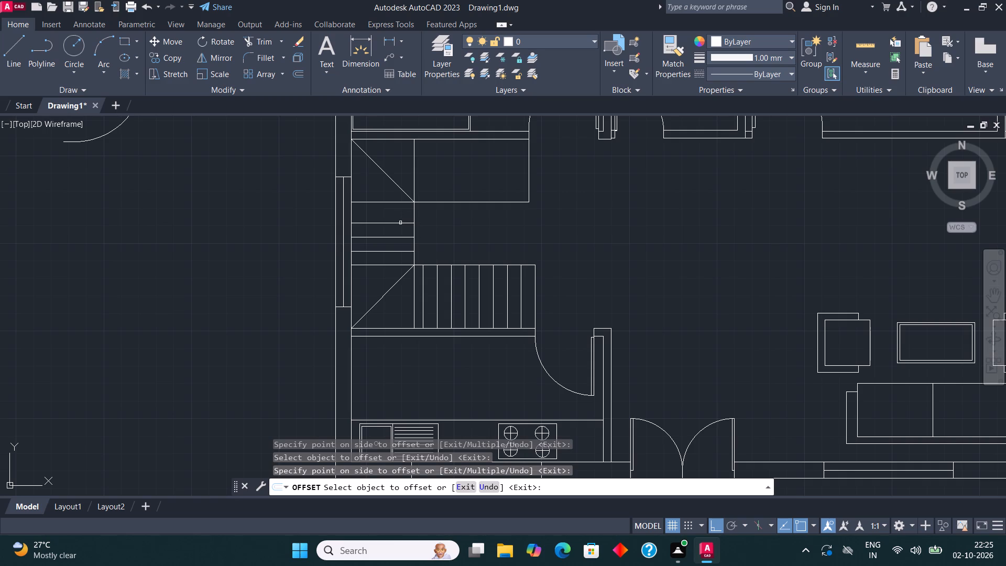
{"action": "left_click", "coordinate": [400, 223]}
{"action": "left_click", "coordinate": [403, 208]}
{"action": "middle_click_drag", "start_coordinate": [438, 186], "coordinate": [417, 232]}
{"action": "key", "text": "Escape"}
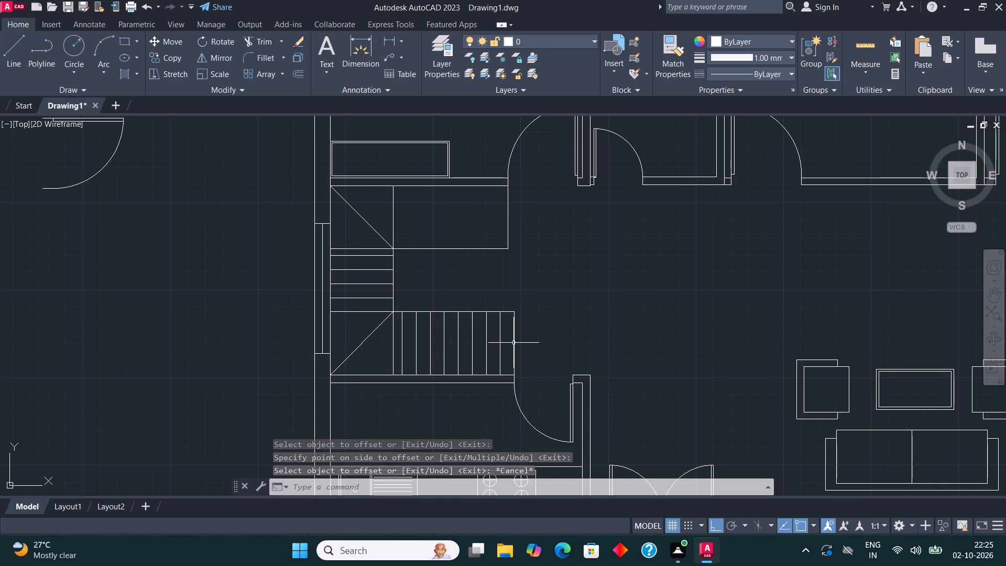
Set the dashed linetype ACAD_ISO02W100 as the current linetype.
{"action": "scroll", "coordinate": [511, 341], "scroll_direction": "up", "scroll_amount": 2}
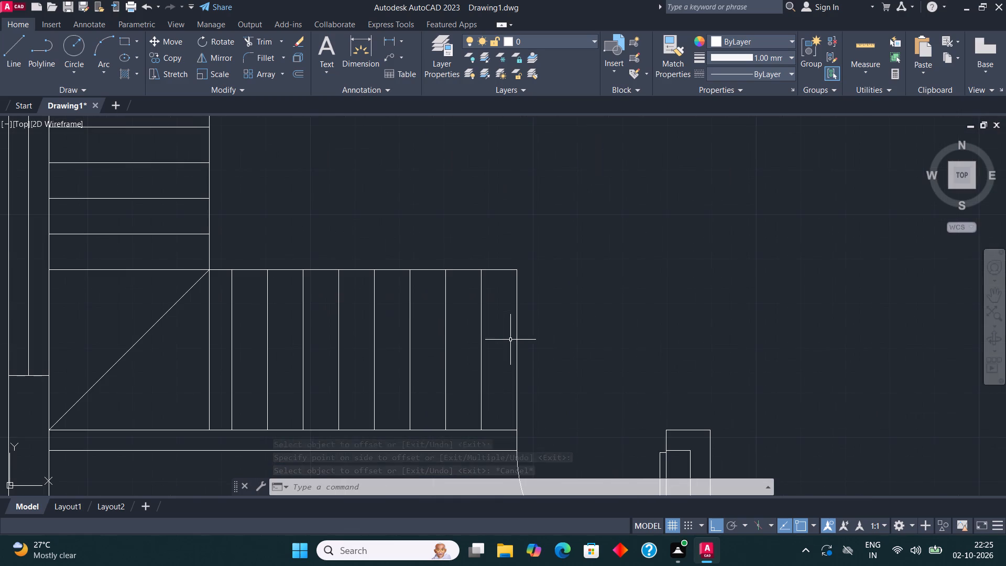
{"action": "scroll", "coordinate": [423, 325], "scroll_direction": "down", "scroll_amount": 1}
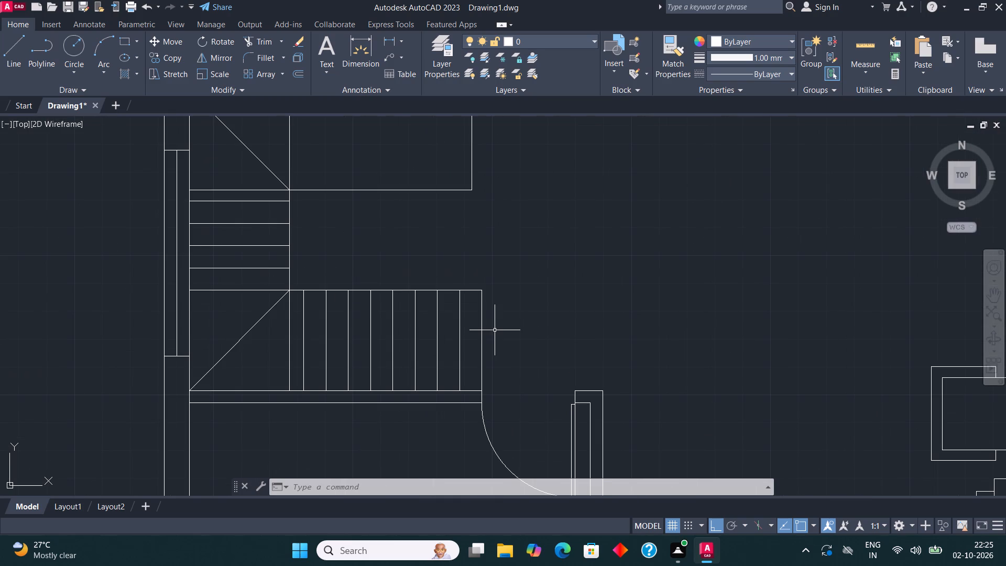
{"action": "type", "text": "LIN"}
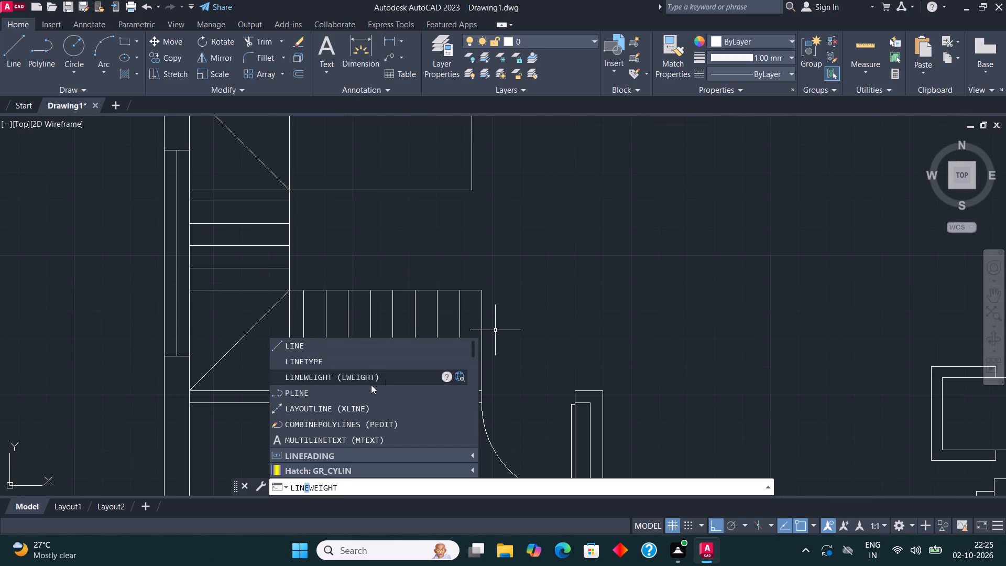
{"action": "left_click", "coordinate": [334, 362]}
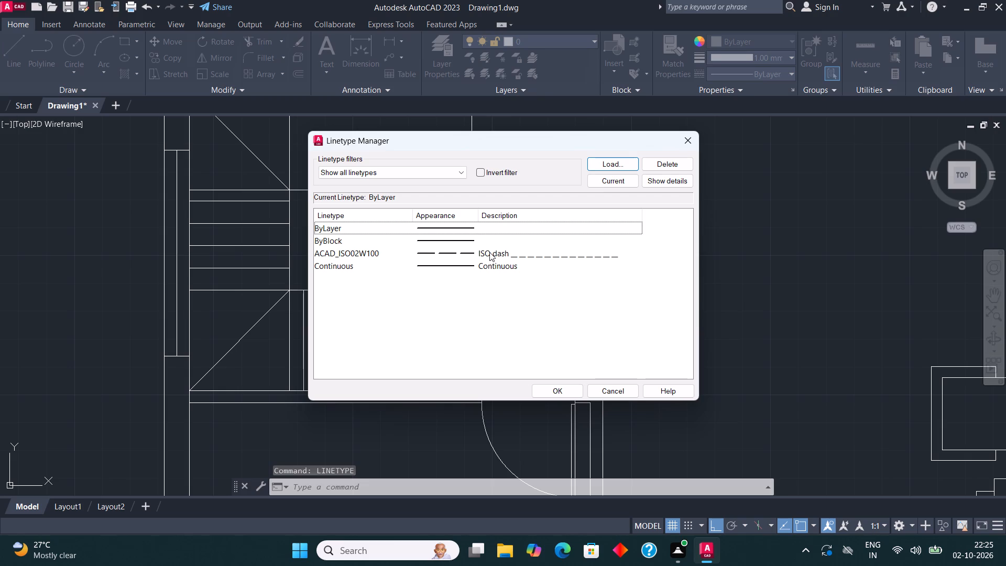
{"action": "left_click", "coordinate": [490, 252]}
{"action": "left_click", "coordinate": [606, 180]}
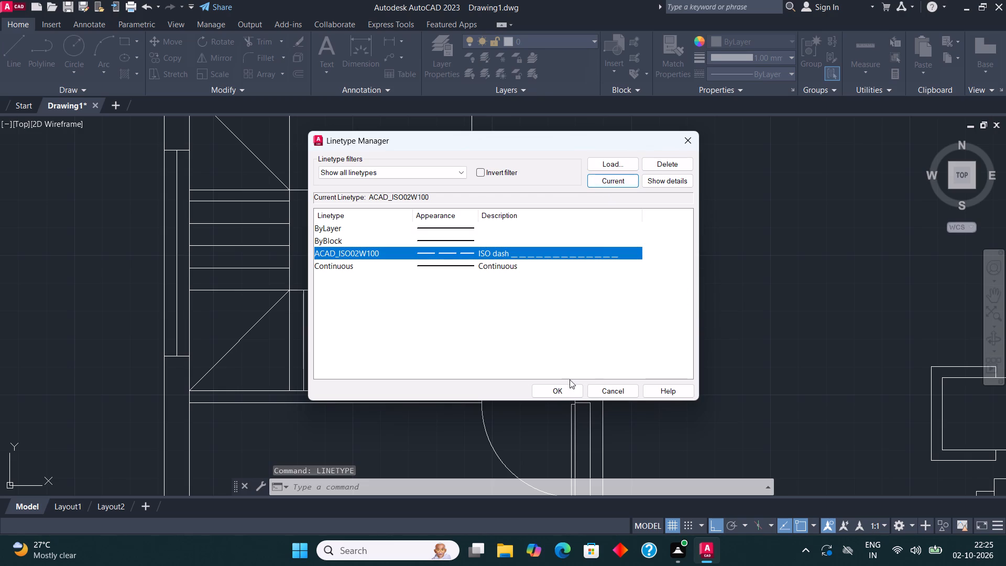
{"action": "left_click", "coordinate": [561, 391]}
Draw a dashed vertical line across the north flight up to the bedroom wall, aligned with the south flight's westernmost tread.
{"action": "left_click", "coordinate": [17, 48]}
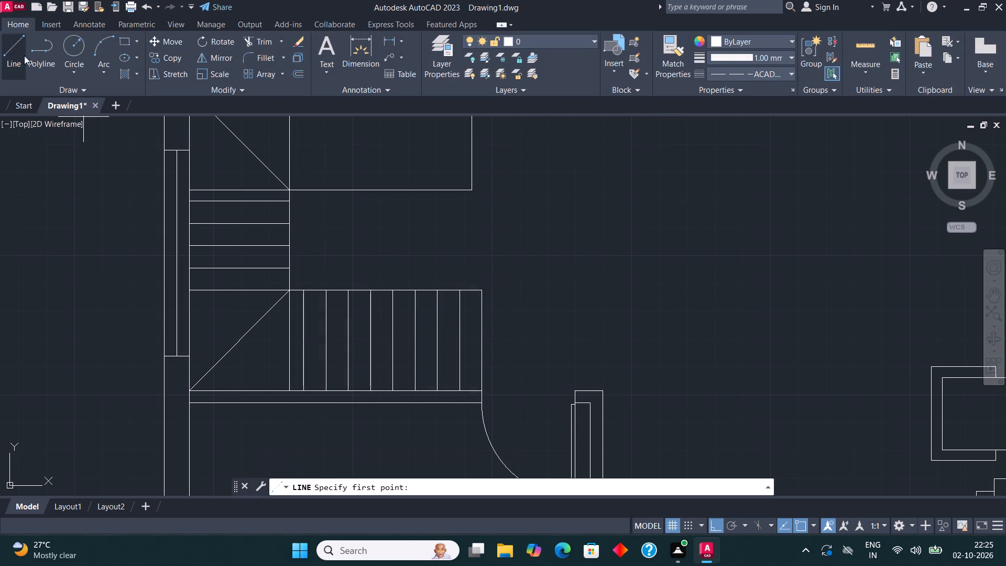
{"action": "left_click", "coordinate": [304, 191]}
{"action": "scroll", "coordinate": [304, 211], "scroll_direction": "down", "scroll_amount": 2}
{"action": "scroll", "coordinate": [307, 176], "scroll_direction": "up", "scroll_amount": 2}
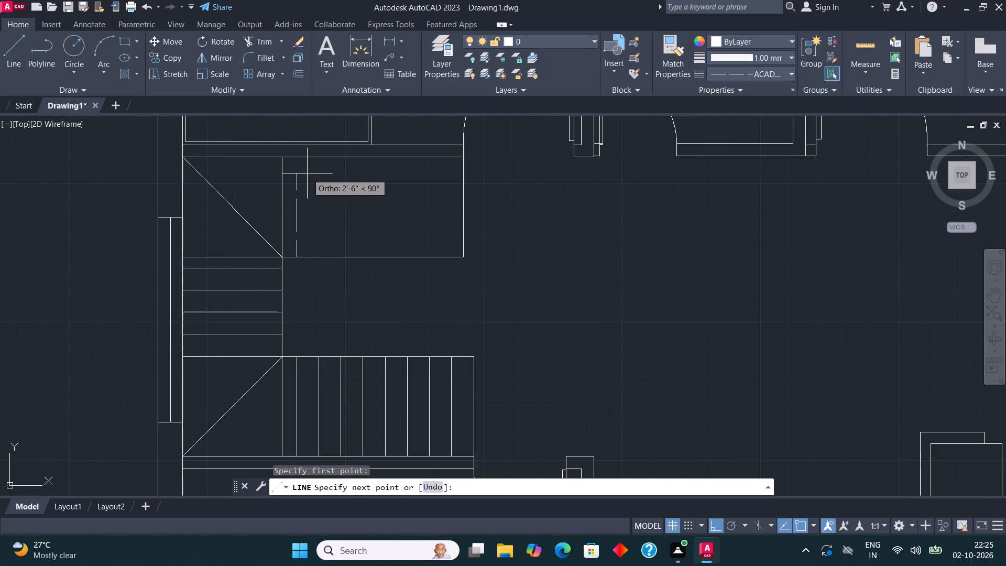
{"action": "left_click", "coordinate": [296, 158]}
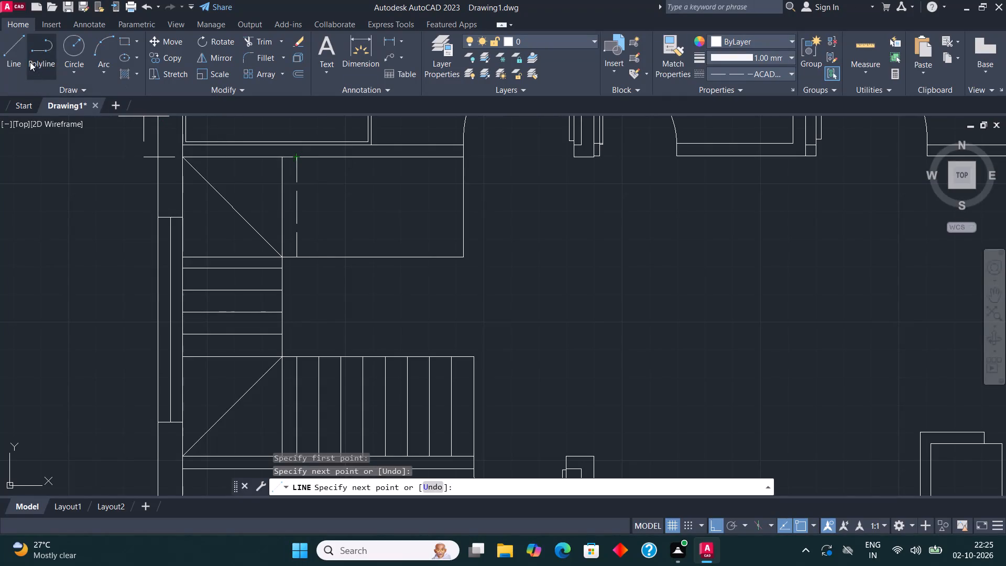
Trim away the north flight's solid east end line and redraw it as a dashed line up to the bedroom wall.
{"action": "left_click", "coordinate": [13, 50]}
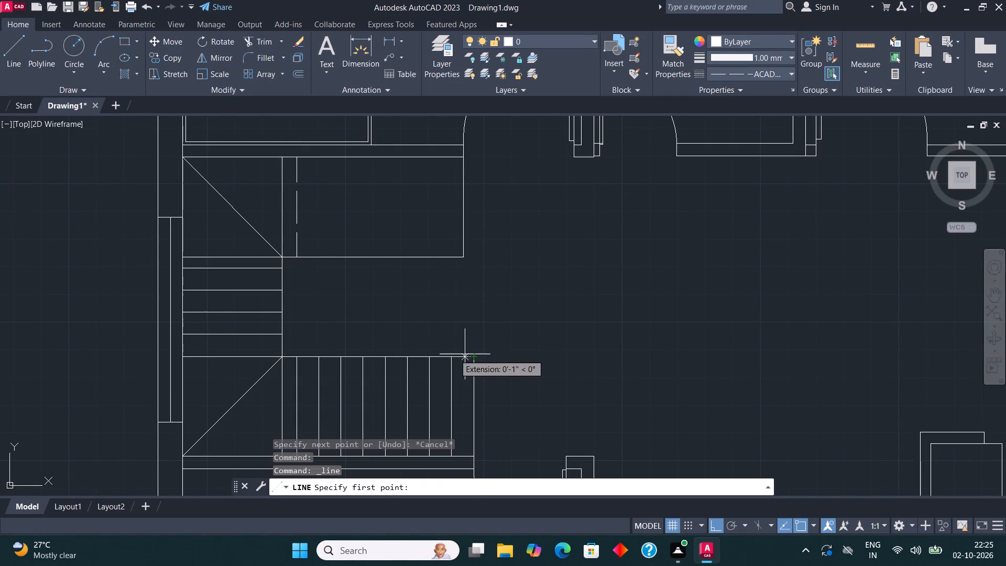
{"action": "key", "text": "Escape"}
{"action": "left_click", "coordinate": [268, 42]}
{"action": "left_click", "coordinate": [409, 202]}
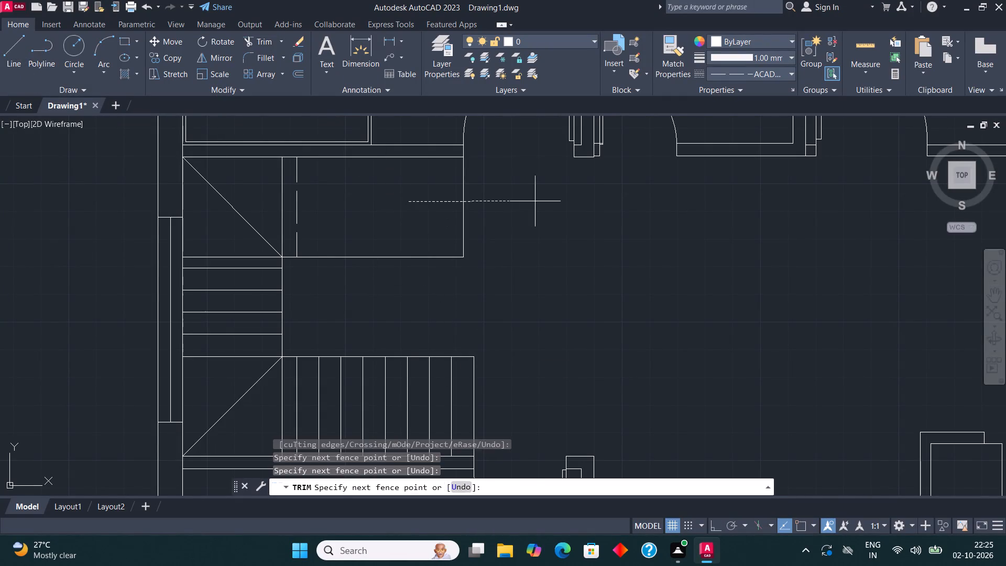
{"action": "left_click", "coordinate": [535, 201]}
{"action": "left_click", "coordinate": [17, 41]}
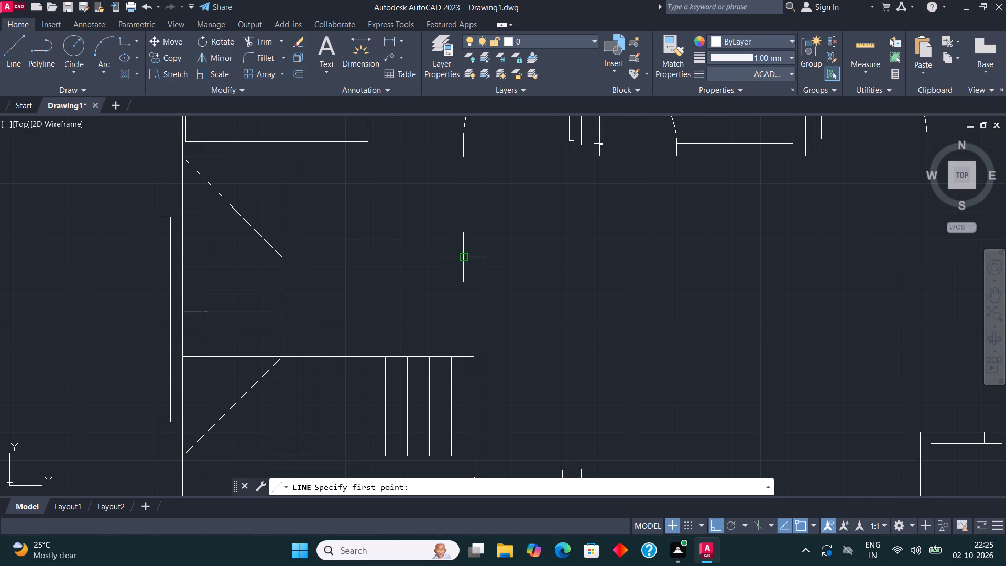
{"action": "left_click", "coordinate": [464, 257]}
{"action": "left_click", "coordinate": [461, 159]}
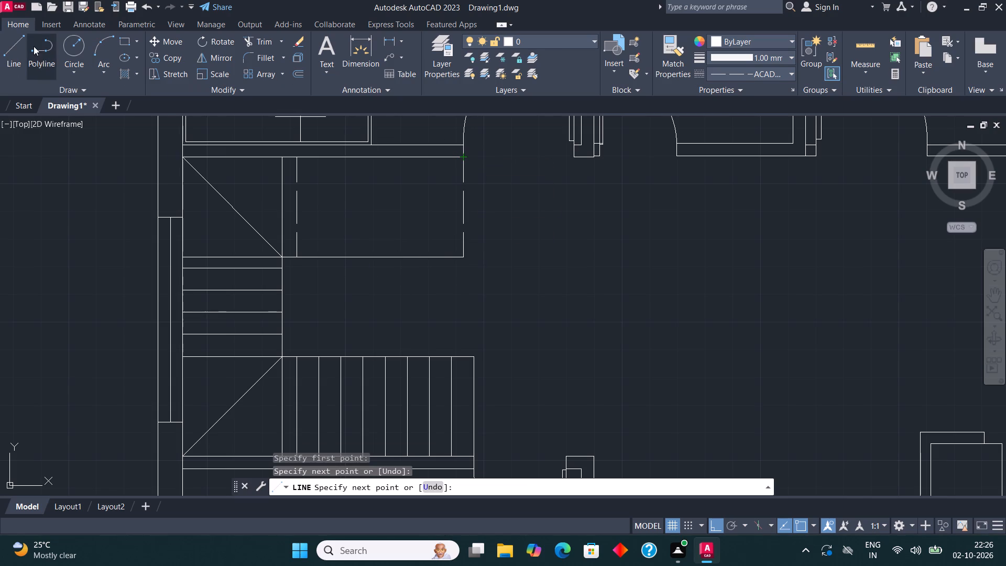
Draw four dashed vertical treads across the north flight, aligned with the south flight's second to fifth treads from the west.
{"action": "left_click", "coordinate": [7, 45]}
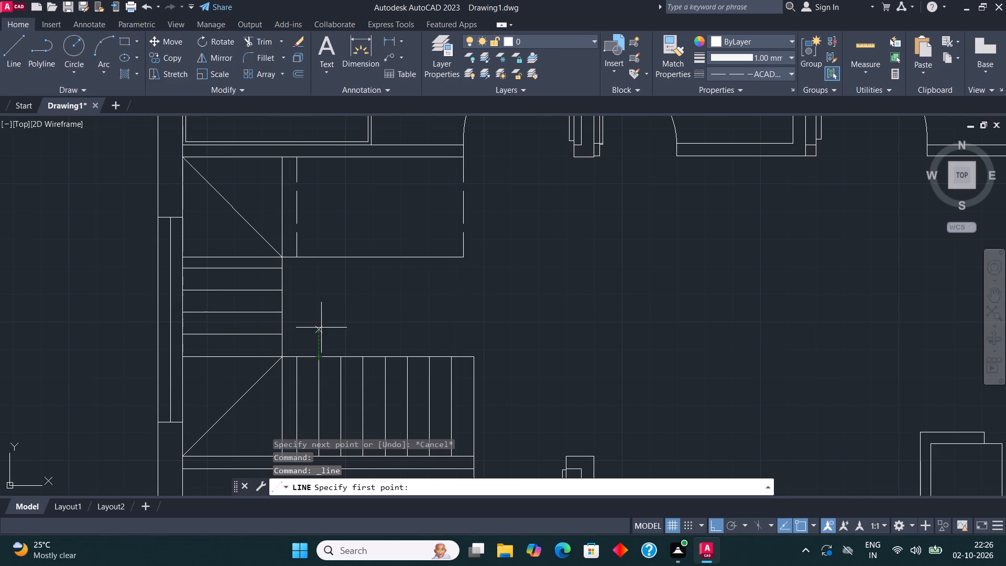
{"action": "left_click", "coordinate": [321, 256]}
{"action": "left_click", "coordinate": [321, 156]}
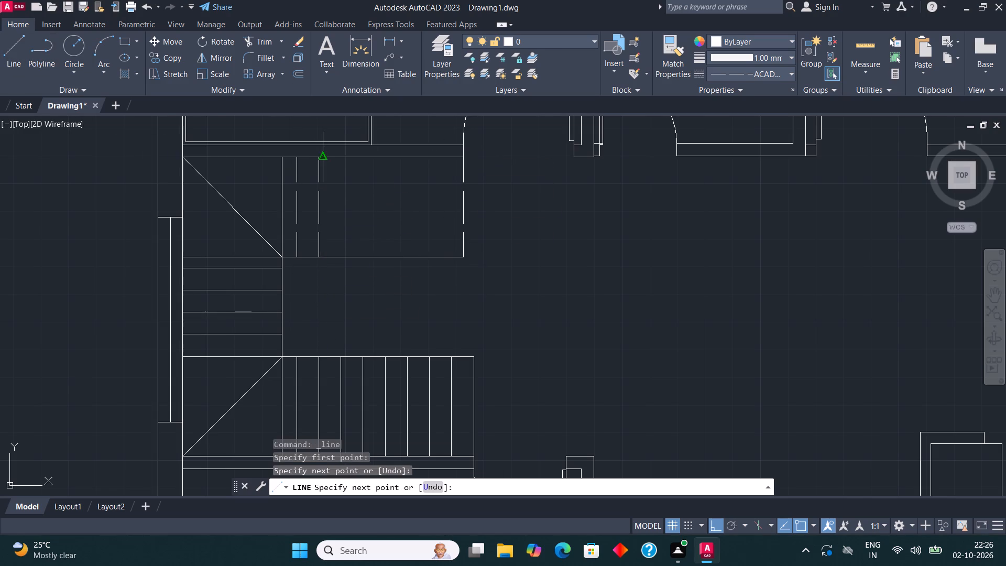
{"action": "left_click", "coordinate": [11, 46]}
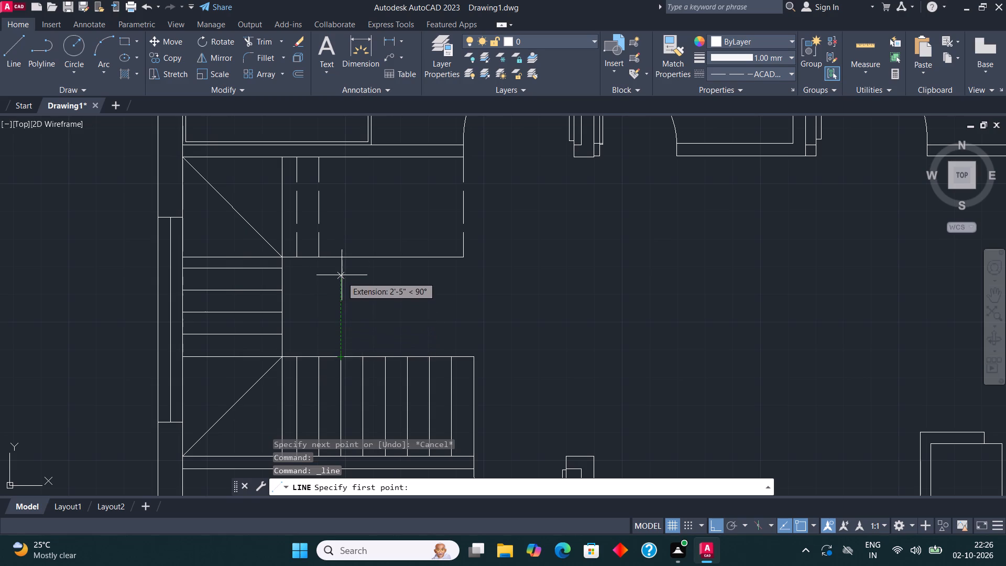
{"action": "left_click", "coordinate": [339, 259]}
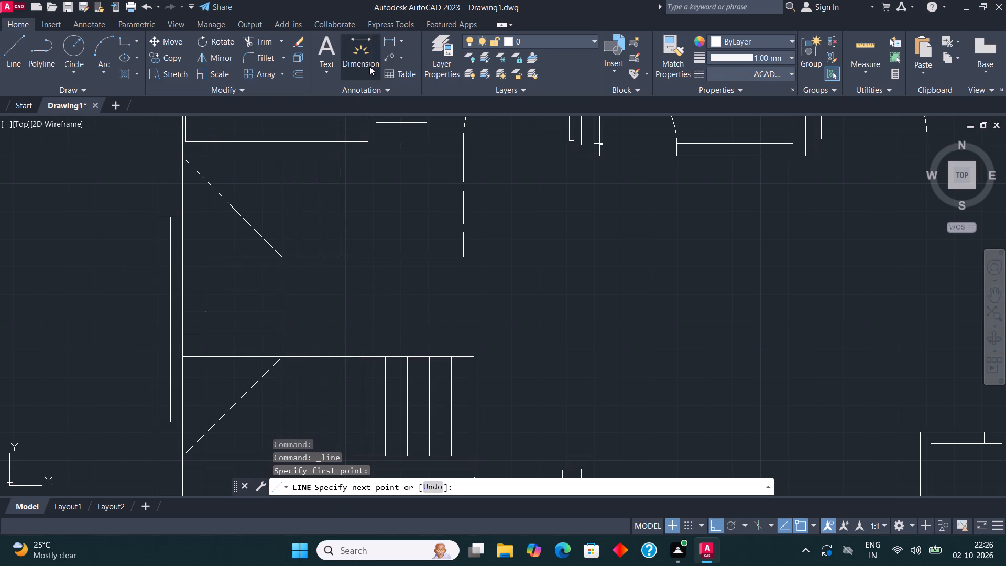
{"action": "left_click", "coordinate": [337, 153]}
{"action": "left_click", "coordinate": [5, 41]}
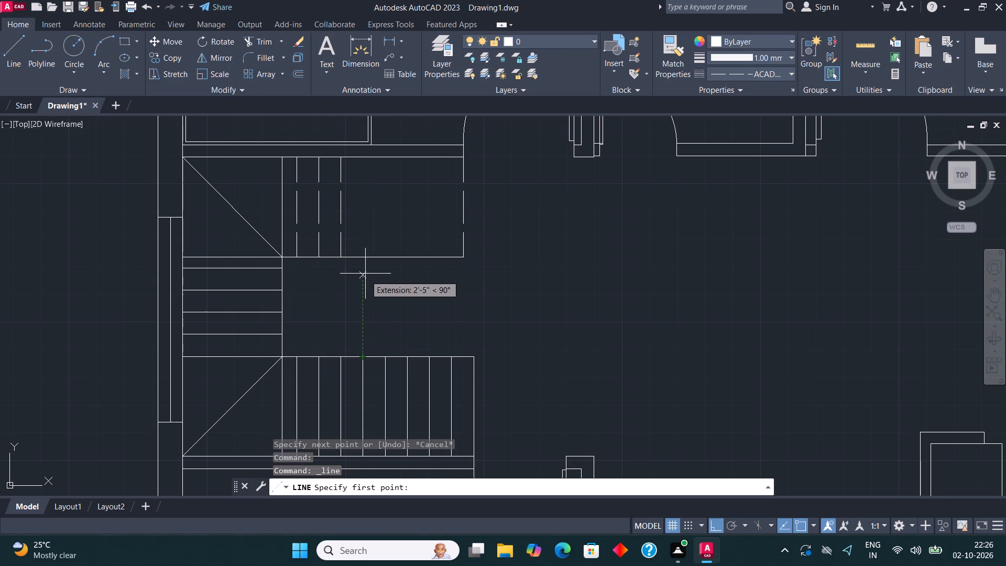
{"action": "left_click", "coordinate": [365, 258]}
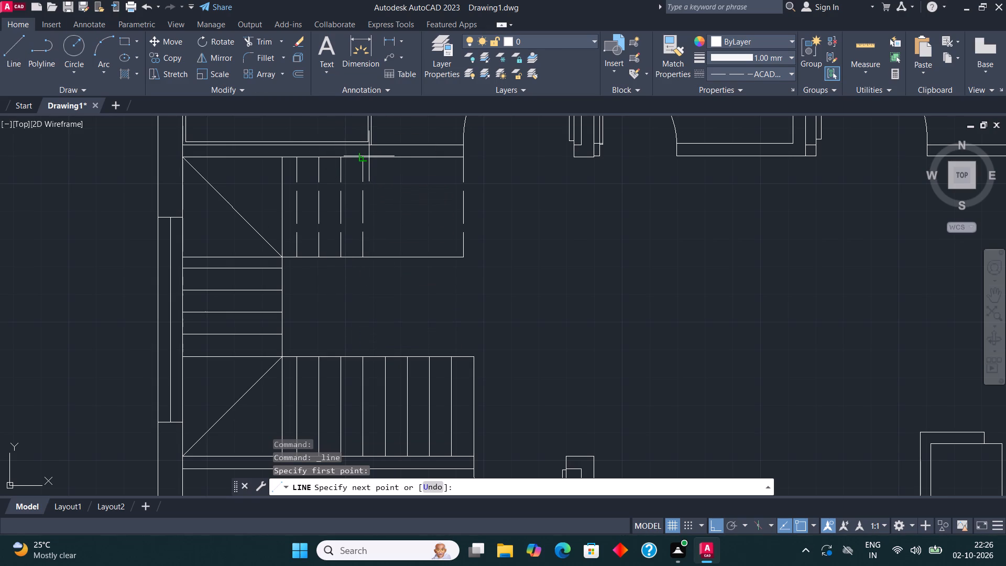
{"action": "left_click", "coordinate": [369, 156]}
{"action": "left_click", "coordinate": [9, 50]}
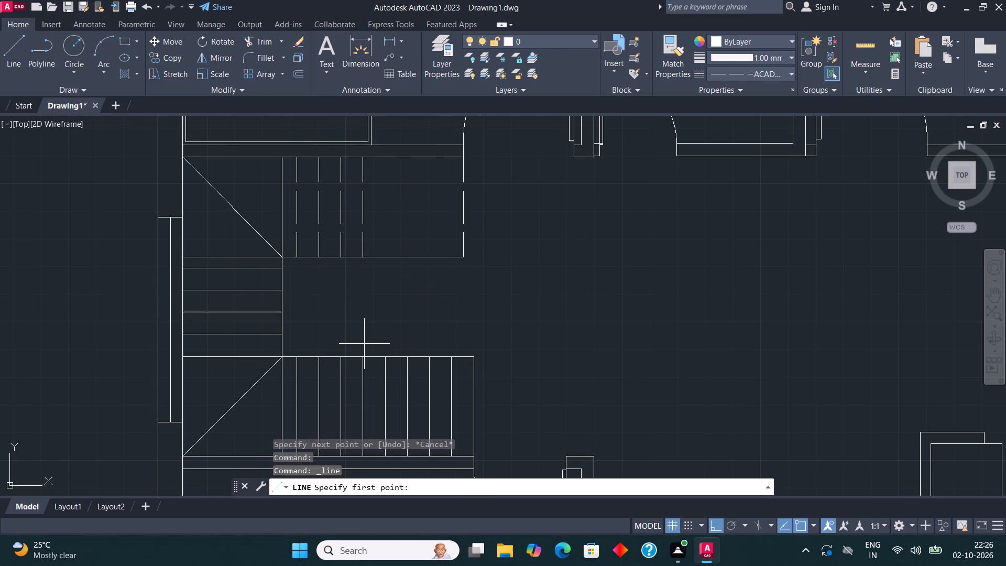
{"action": "left_click", "coordinate": [387, 258]}
{"action": "left_click", "coordinate": [387, 158]}
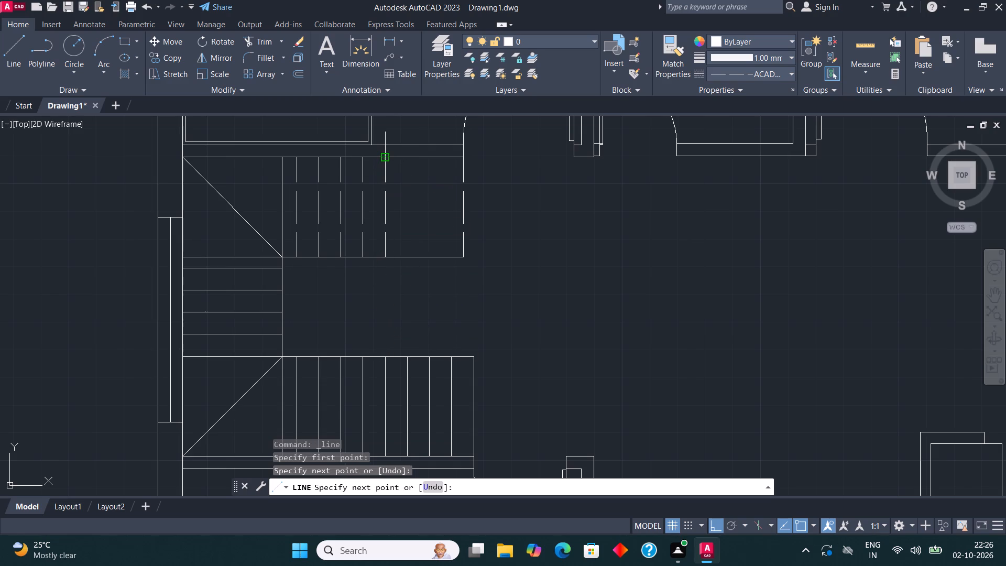
Draw three more dashed vertical treads across the north flight, aligned with the south flight's sixth to eighth treads from the west.
{"action": "left_click", "coordinate": [14, 50]}
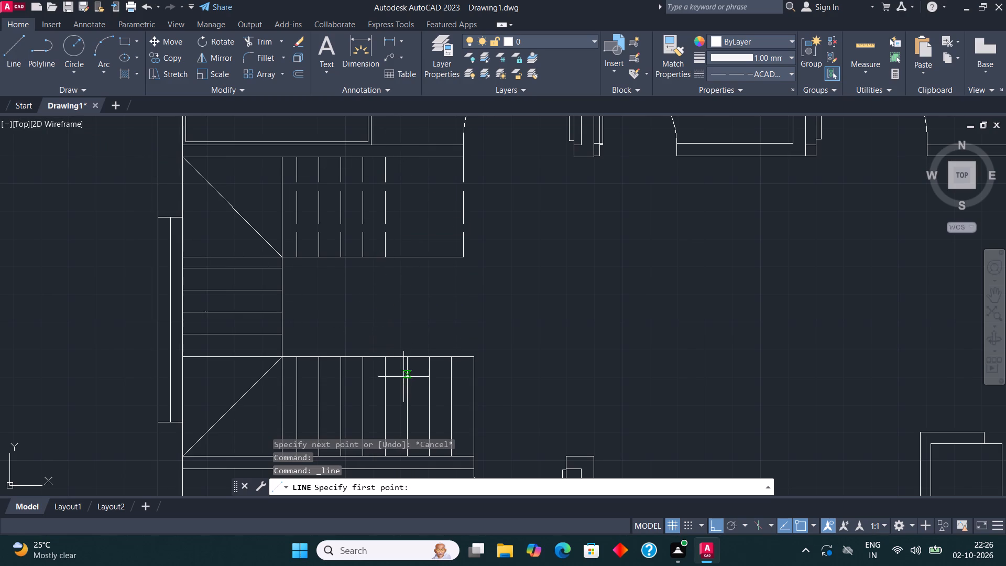
{"action": "left_click", "coordinate": [411, 259]}
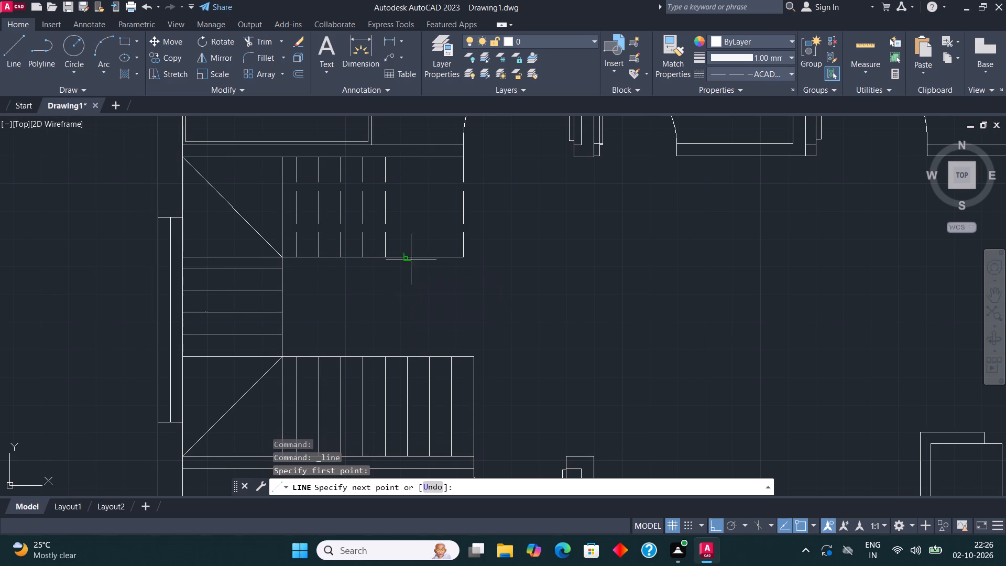
{"action": "left_click", "coordinate": [408, 157]}
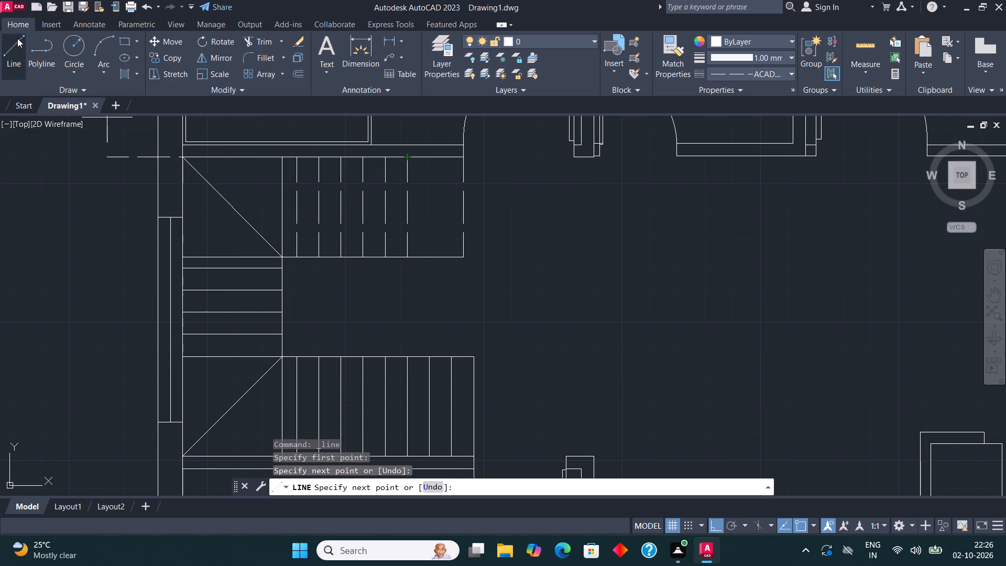
{"action": "left_click", "coordinate": [17, 39]}
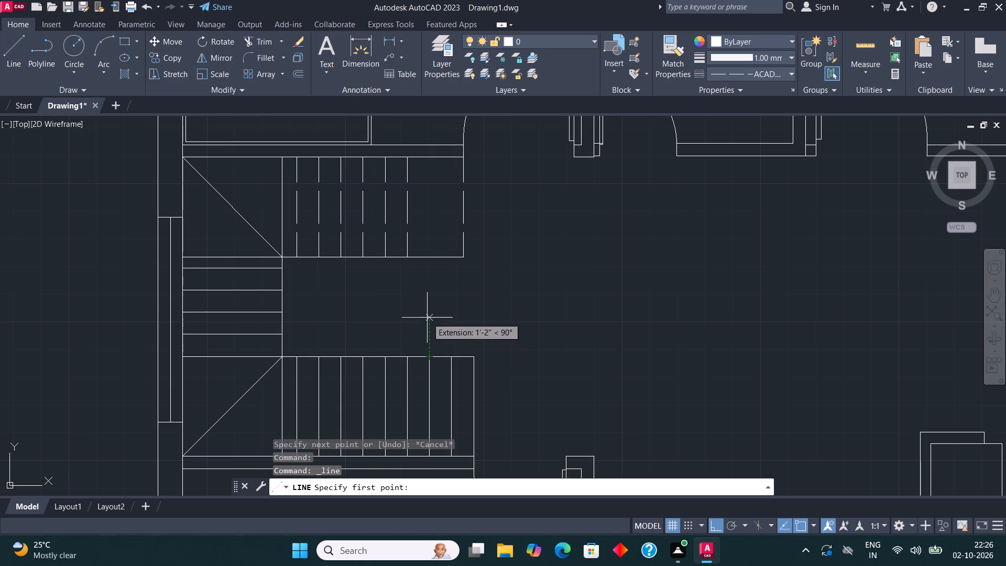
{"action": "left_click", "coordinate": [432, 256]}
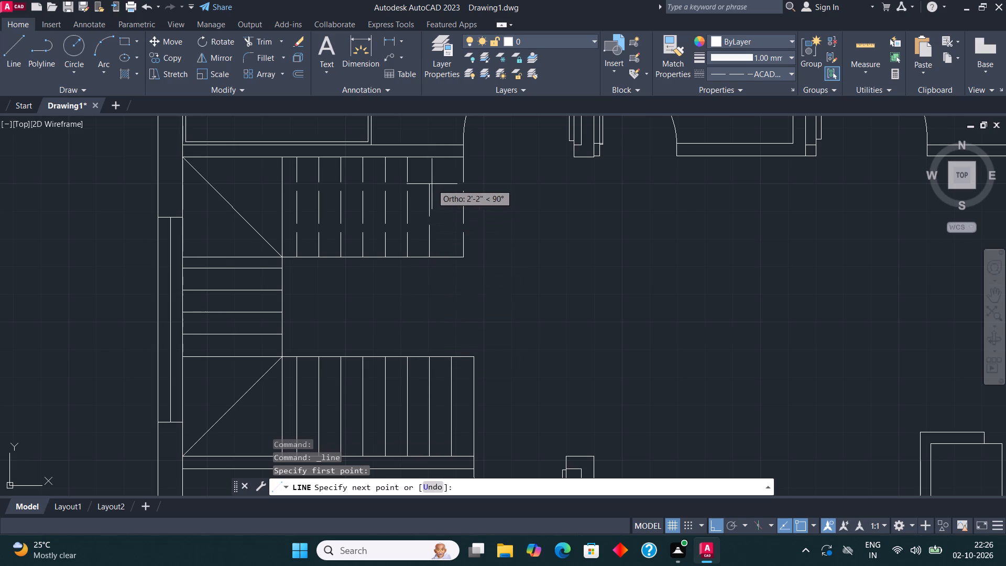
{"action": "left_click", "coordinate": [431, 158]}
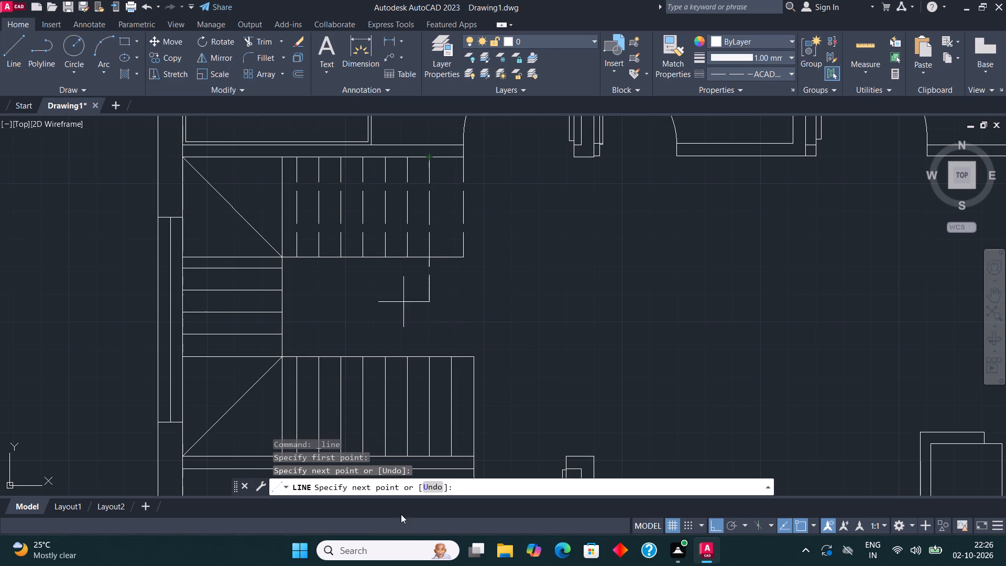
{"action": "left_click", "coordinate": [16, 55]}
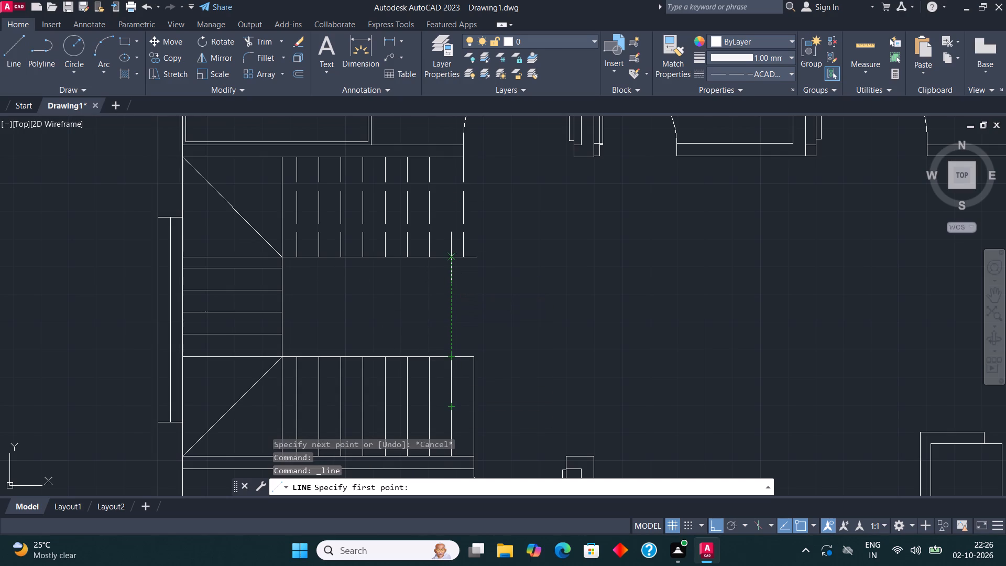
{"action": "left_click", "coordinate": [453, 255]}
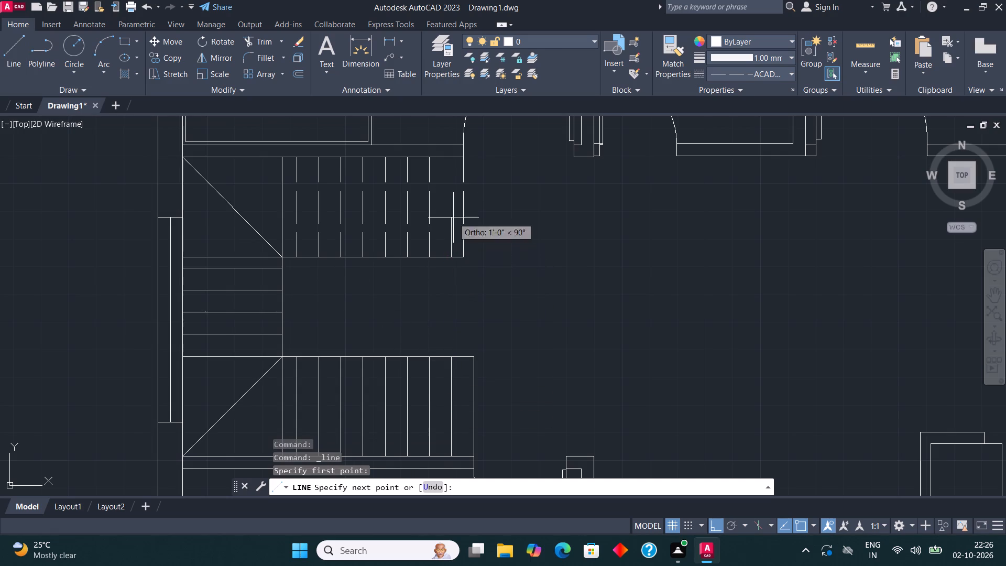
{"action": "left_click", "coordinate": [447, 156]}
{"action": "scroll", "coordinate": [507, 232], "scroll_direction": "down", "scroll_amount": 1}
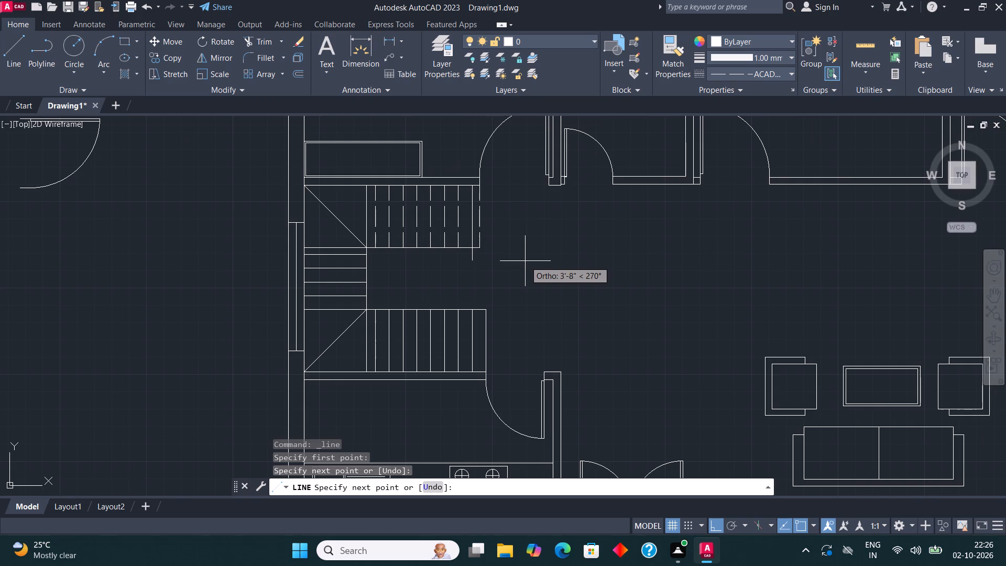
{"action": "scroll", "coordinate": [472, 259], "scroll_direction": "up", "scroll_amount": 1}
{"action": "left_click", "coordinate": [471, 240]}
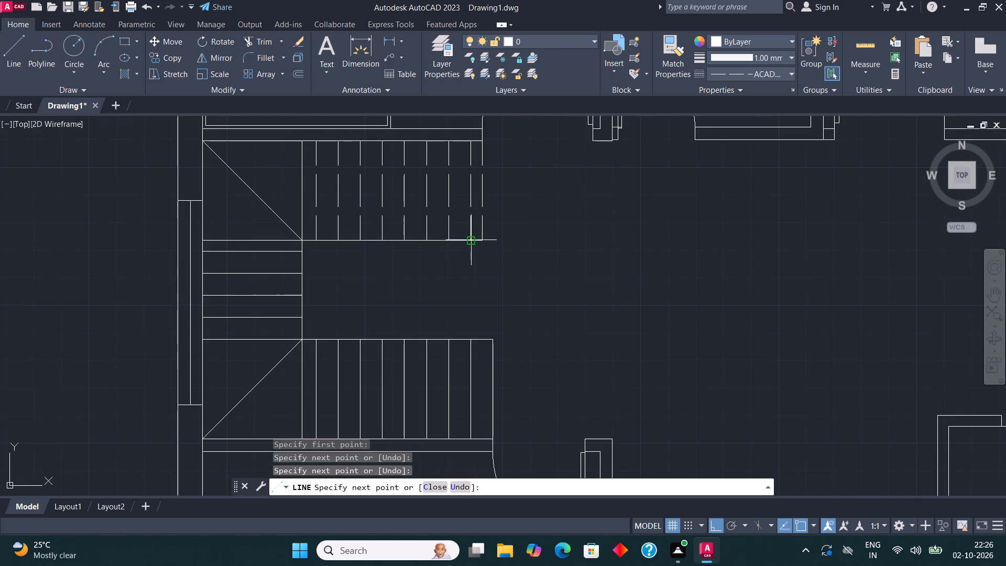
{"action": "key", "text": "Escape"}
Move the north flight's eight dashed treads east so the easternmost one lands on the flight's dashed east end line.
{"action": "middle_click_drag", "start_coordinate": [541, 270], "coordinate": [479, 313]}
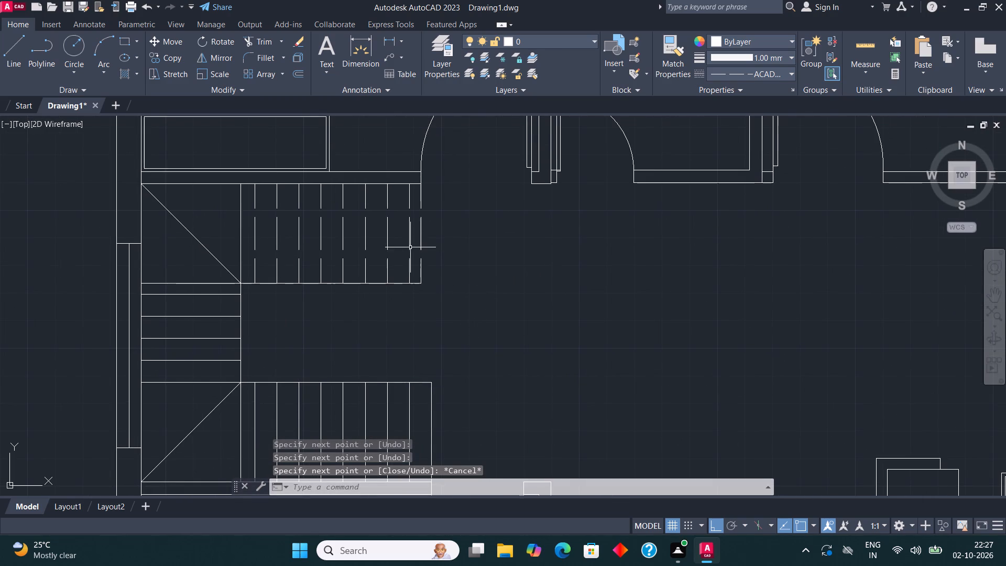
{"action": "middle_click_drag", "start_coordinate": [359, 233], "coordinate": [489, 260]}
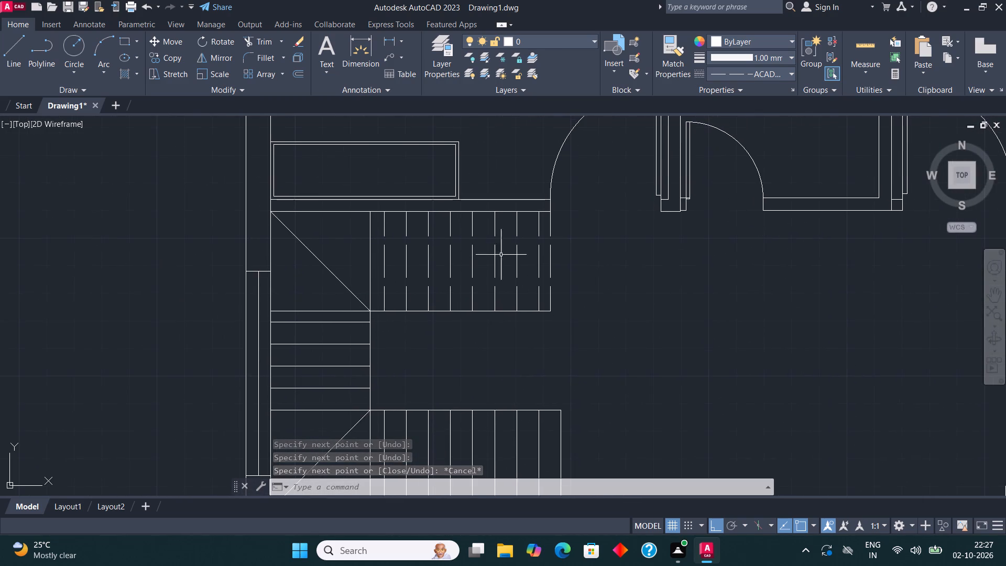
{"action": "scroll", "coordinate": [495, 252], "scroll_direction": "up", "scroll_amount": 1}
{"action": "left_click", "coordinate": [567, 288]}
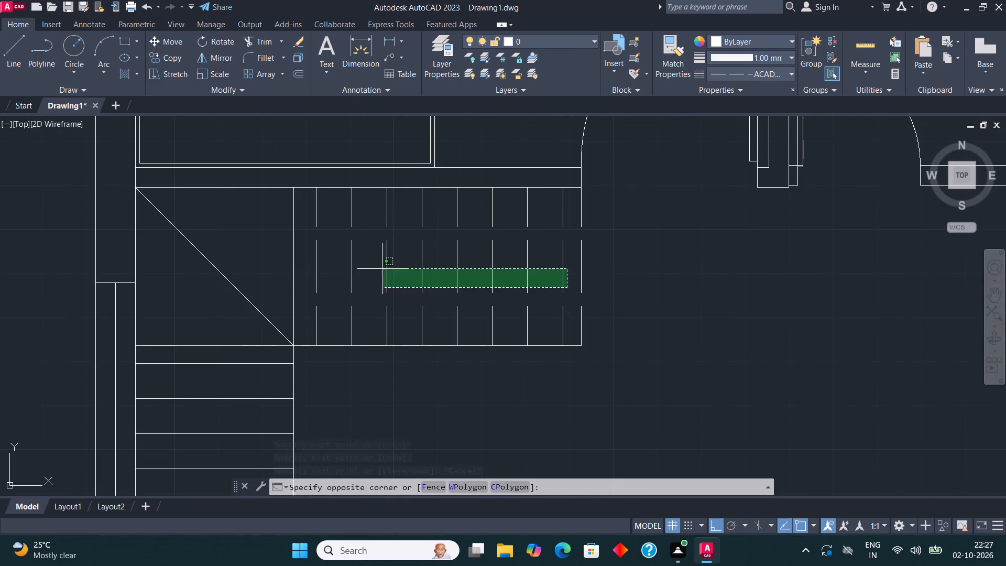
{"action": "left_click", "coordinate": [308, 249]}
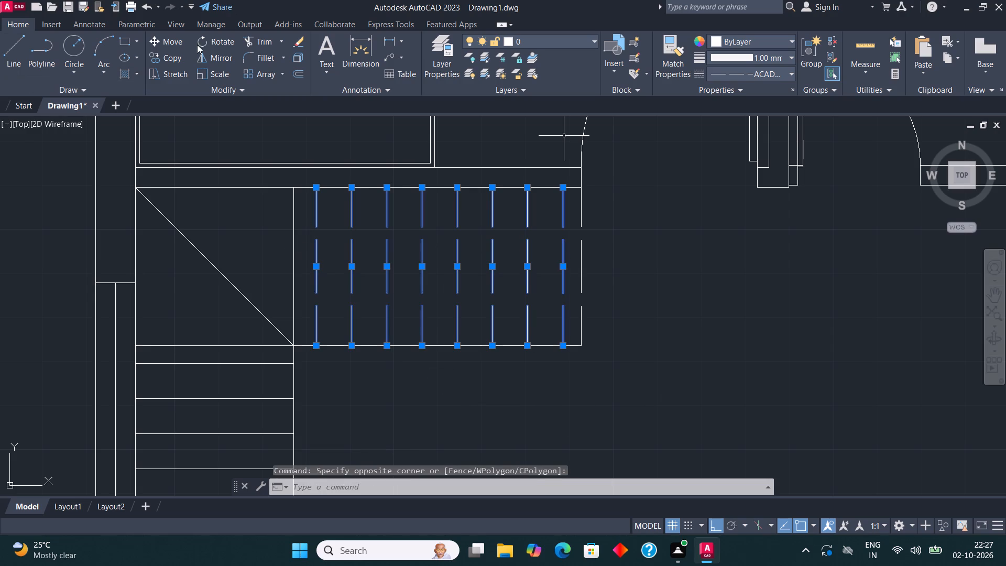
{"action": "left_click", "coordinate": [179, 35]}
{"action": "scroll", "coordinate": [581, 199], "scroll_direction": "up", "scroll_amount": 1}
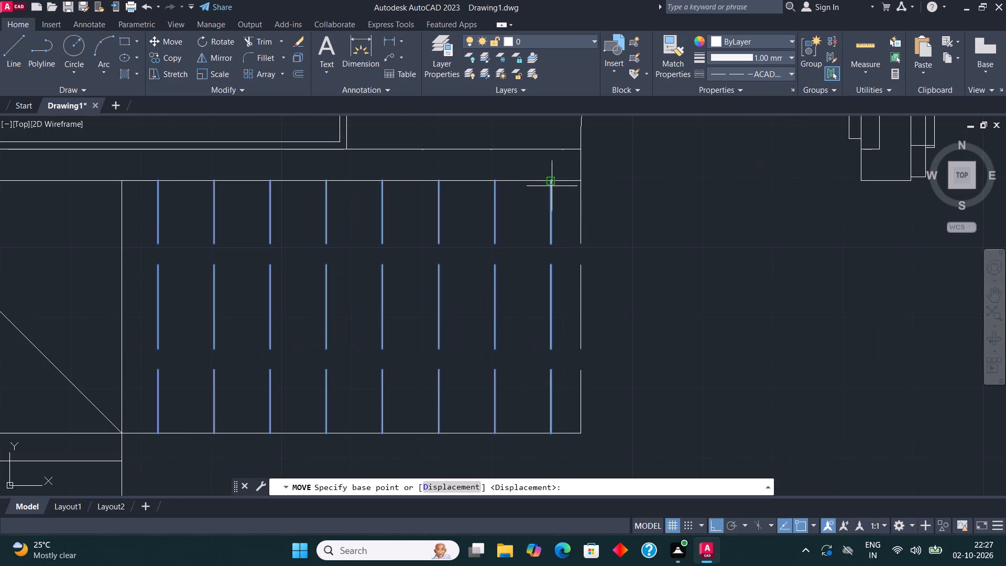
{"action": "left_click", "coordinate": [551, 186]}
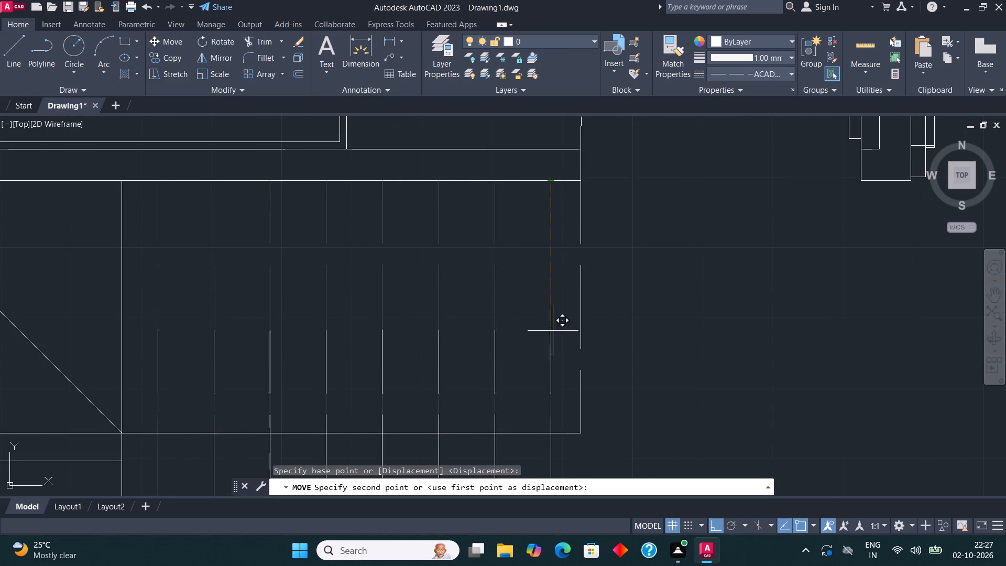
{"action": "left_click", "coordinate": [581, 181]}
Draw a dashed horizontal line midway across the south flight, from its sixth tread to its third tread from the west.
{"action": "scroll", "coordinate": [520, 186], "scroll_direction": "down", "scroll_amount": 2}
{"action": "middle_click_drag", "start_coordinate": [644, 230], "coordinate": [604, 203]}
{"action": "scroll", "coordinate": [553, 209], "scroll_direction": "down", "scroll_amount": 1}
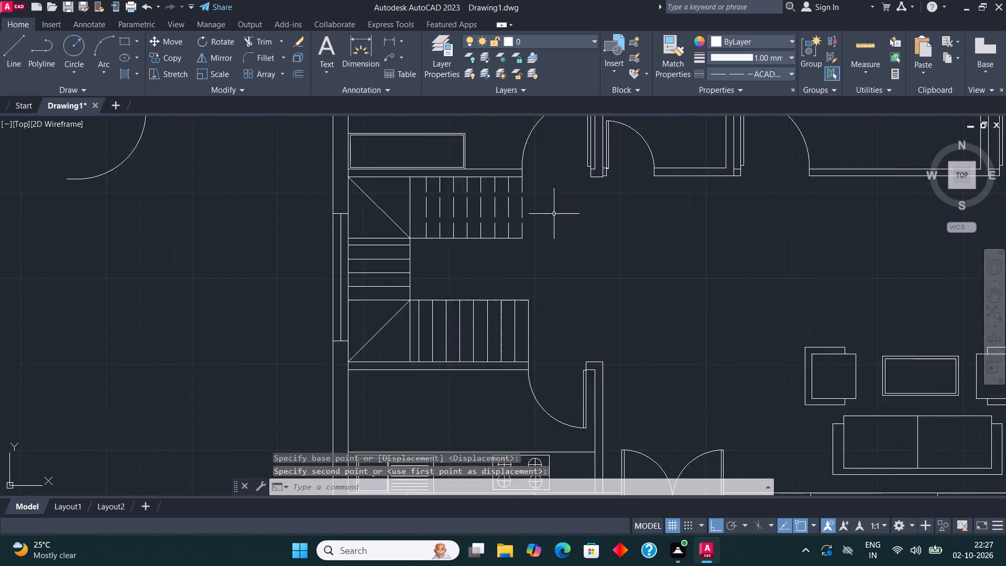
{"action": "scroll", "coordinate": [555, 215], "scroll_direction": "down", "scroll_amount": 1}
{"action": "middle_click_drag", "start_coordinate": [614, 247], "coordinate": [533, 258]}
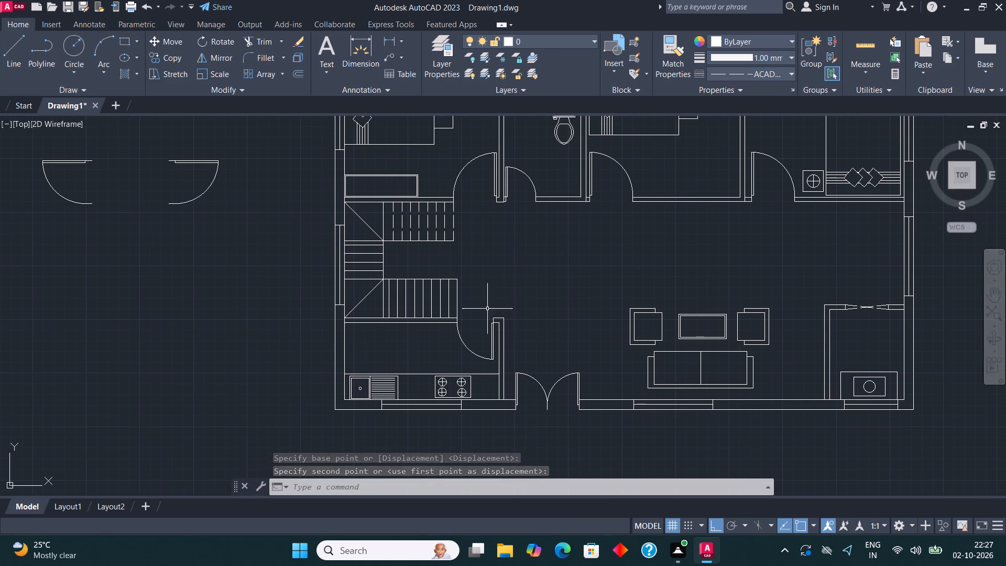
{"action": "scroll", "coordinate": [421, 304], "scroll_direction": "up", "scroll_amount": 2}
{"action": "scroll", "coordinate": [483, 315], "scroll_direction": "down", "scroll_amount": 1}
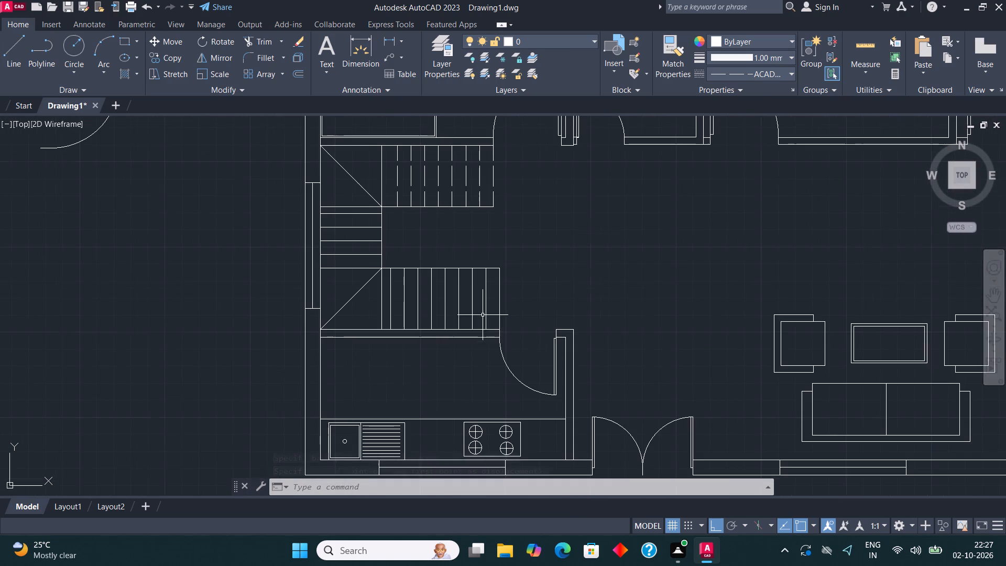
{"action": "middle_click_drag", "start_coordinate": [491, 303], "coordinate": [478, 319]}
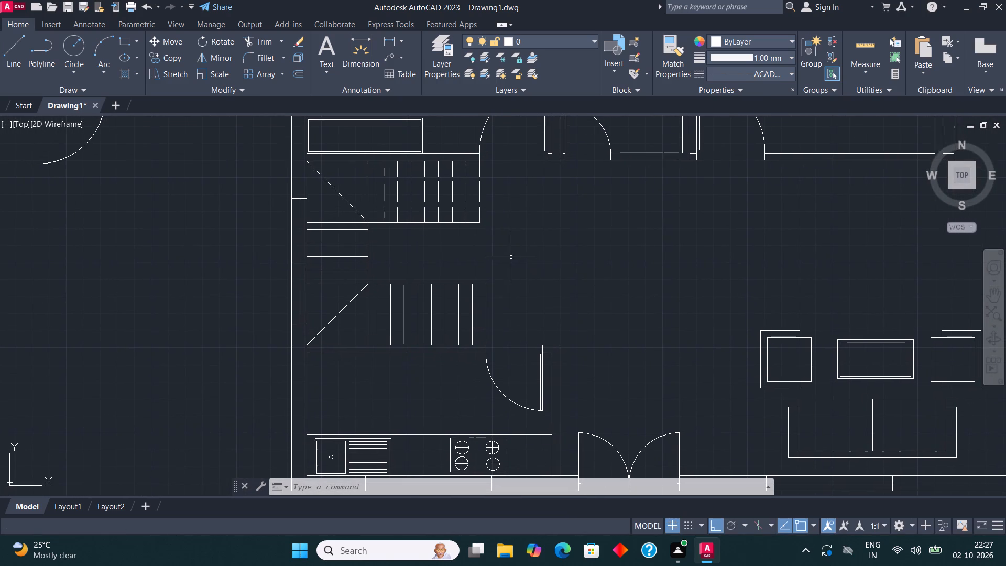
{"action": "middle_click_drag", "start_coordinate": [575, 333], "coordinate": [538, 348]}
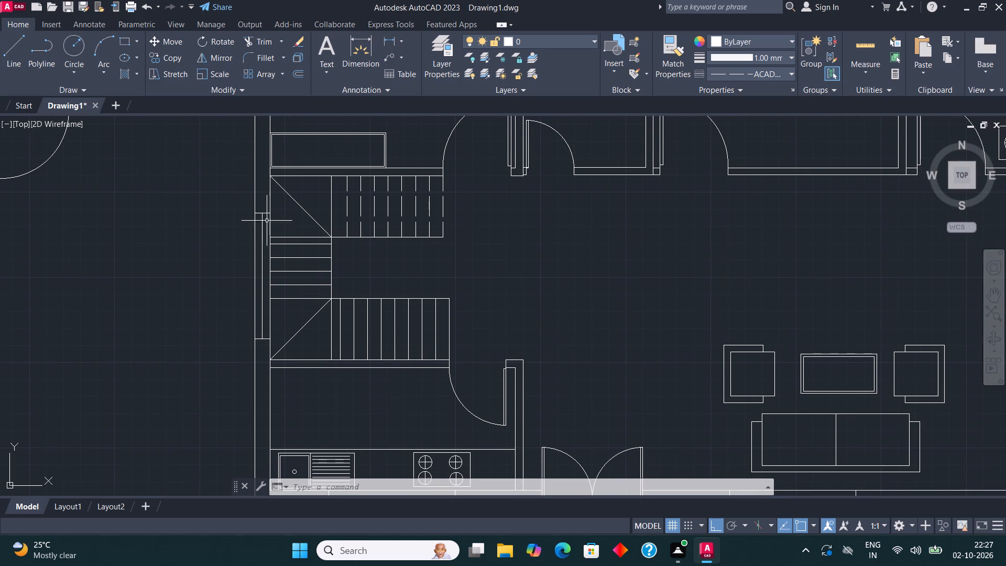
{"action": "left_click", "coordinate": [3, 51]}
{"action": "scroll", "coordinate": [399, 343], "scroll_direction": "up", "scroll_amount": 1}
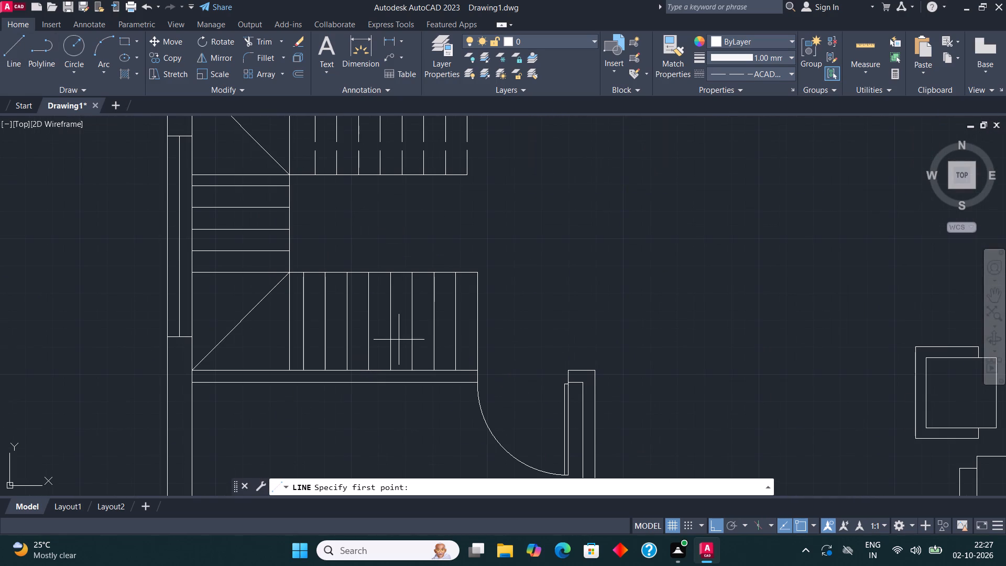
{"action": "left_click", "coordinate": [409, 328]}
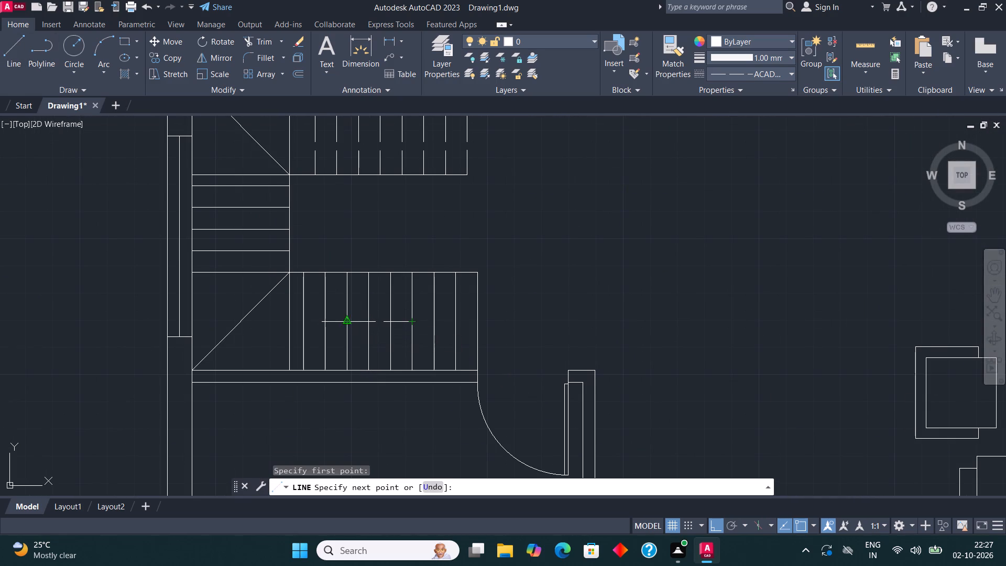
{"action": "left_click", "coordinate": [349, 323]}
{"action": "key", "text": "Escape"}
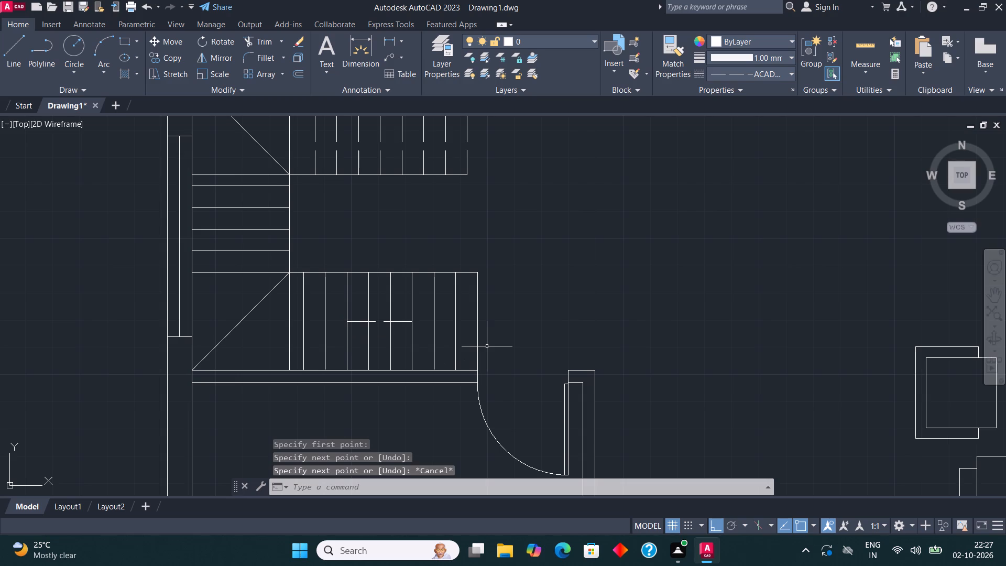
Set ByLayer as the current linetype in the Linetype Manager.
{"action": "type", "text": "LIN"}
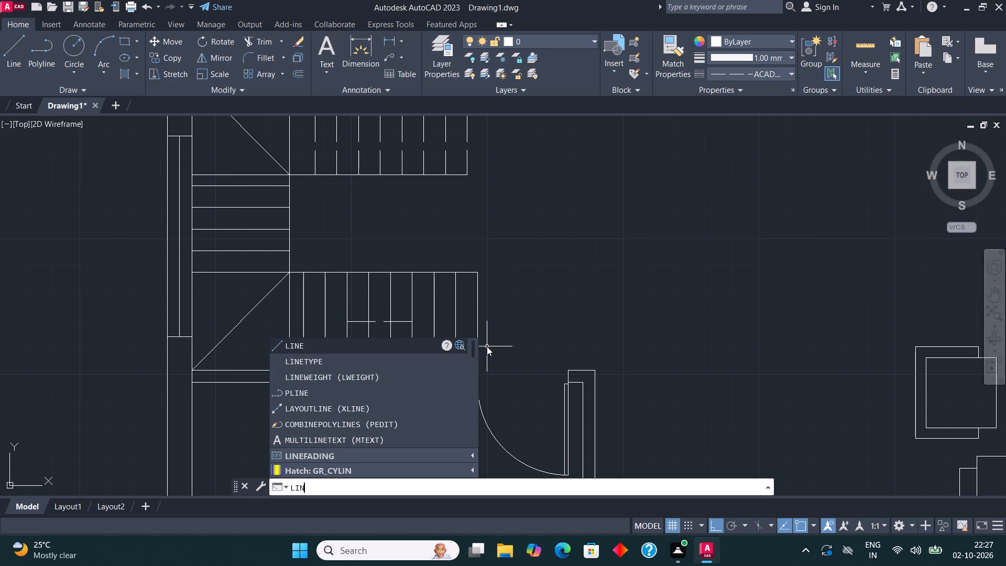
{"action": "left_click", "coordinate": [344, 364]}
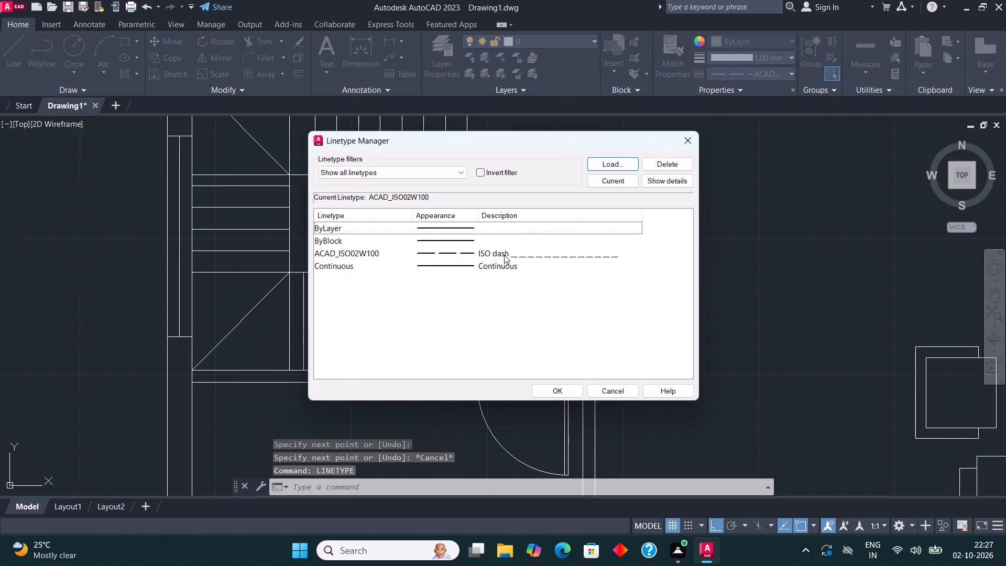
{"action": "left_click", "coordinate": [495, 223]}
{"action": "left_click", "coordinate": [605, 179]}
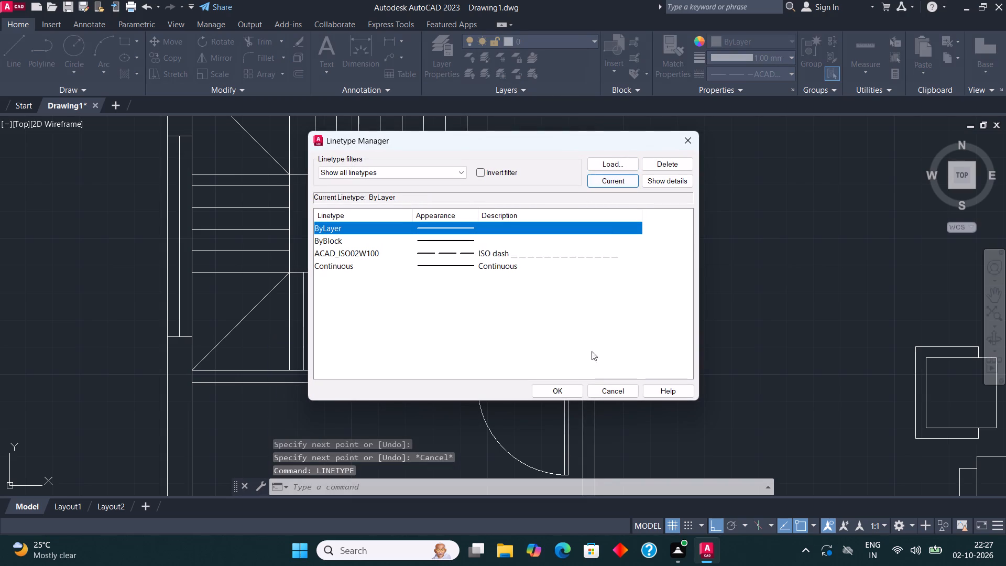
{"action": "left_click", "coordinate": [563, 388]}
Draw a solid horizontal line midway across the south flight, from its sixth tread to its third tread from the west.
{"action": "left_click", "coordinate": [17, 47]}
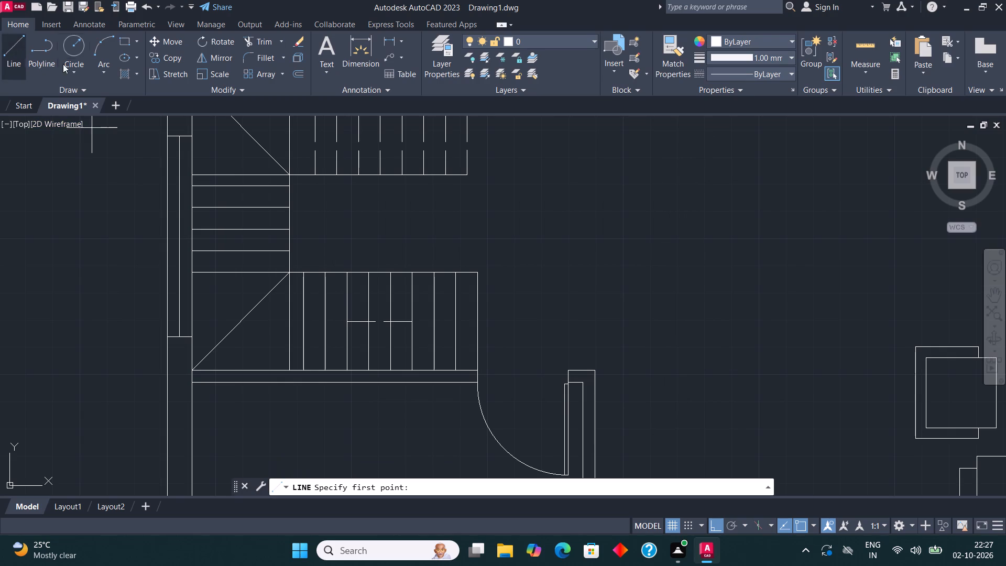
{"action": "scroll", "coordinate": [343, 331], "scroll_direction": "up", "scroll_amount": 2}
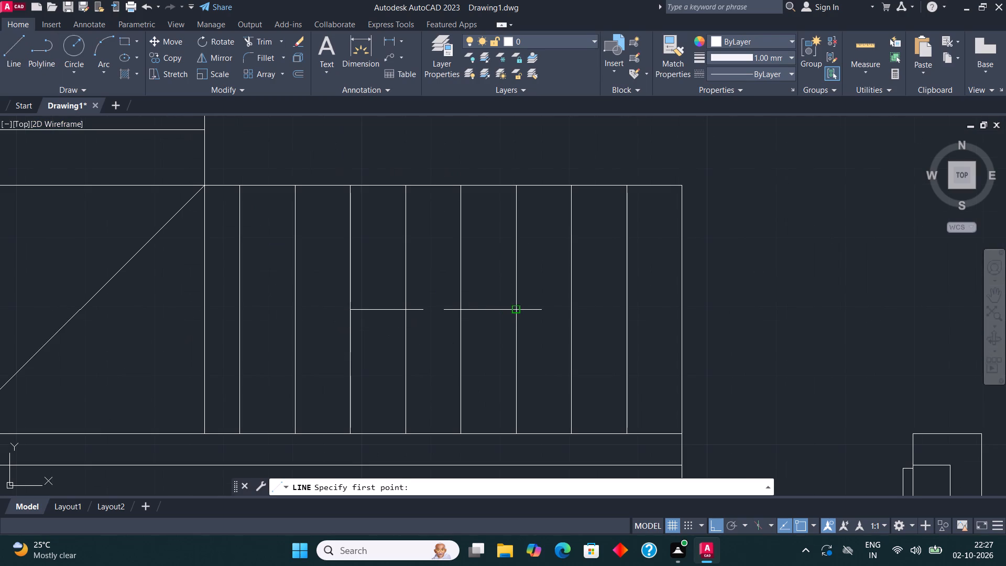
{"action": "left_click", "coordinate": [514, 309]}
{"action": "left_click", "coordinate": [351, 311]}
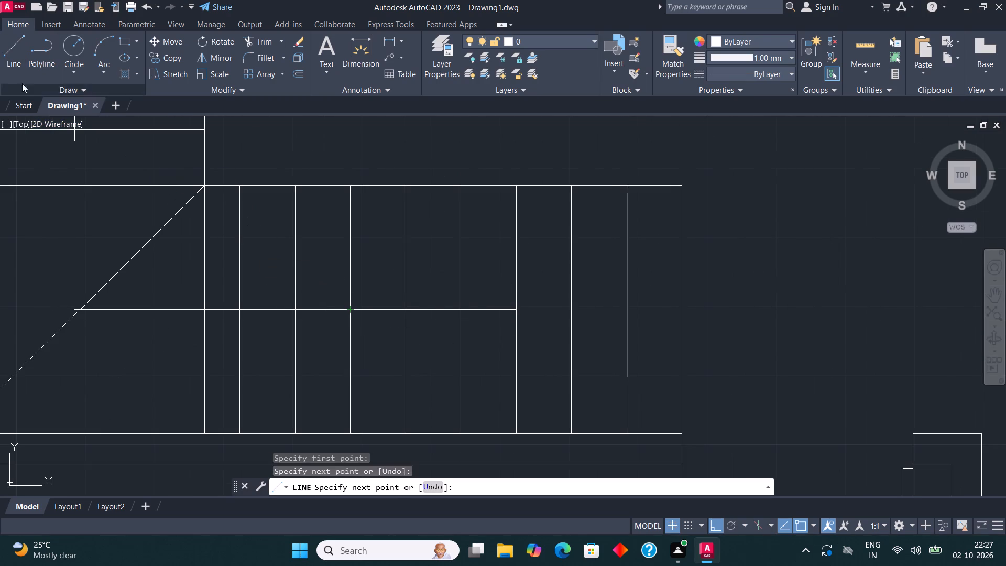
Add an arrowhead at the south flight line's west end: slant one side to the fourth tread and mirror it, keeping the source.
{"action": "left_click", "coordinate": [11, 57]}
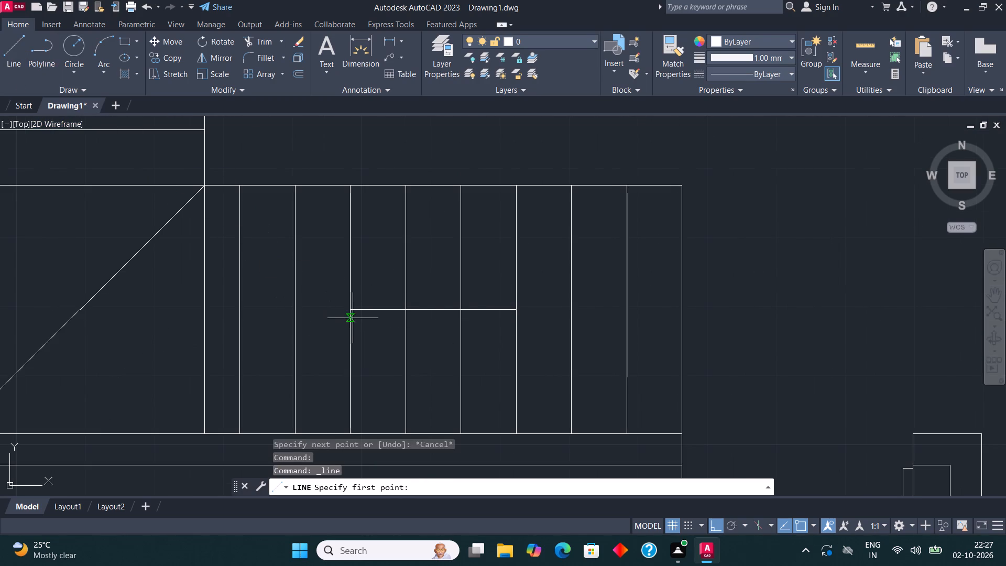
{"action": "left_click", "coordinate": [352, 314]}
{"action": "left_click", "coordinate": [404, 334]}
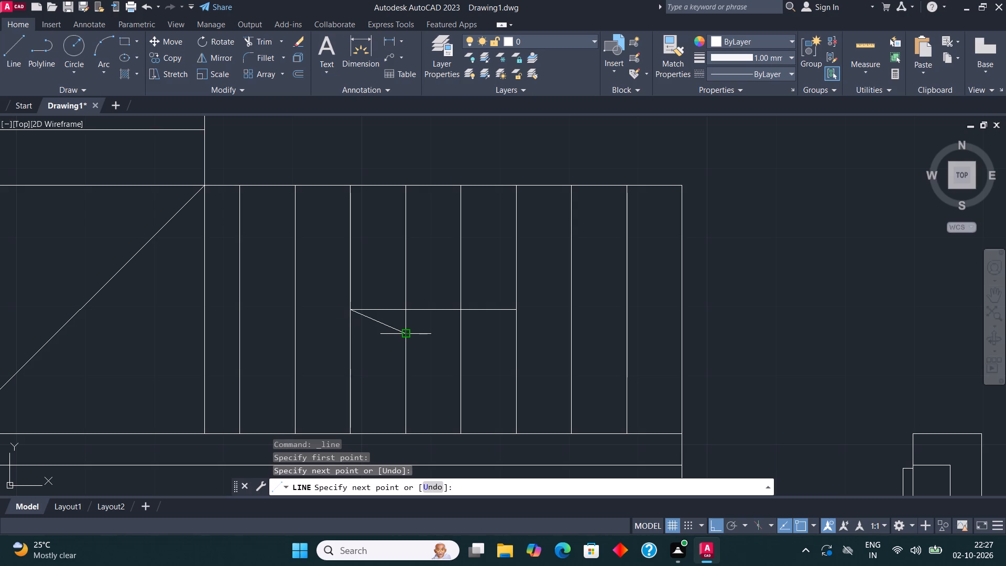
{"action": "key", "text": "Escape"}
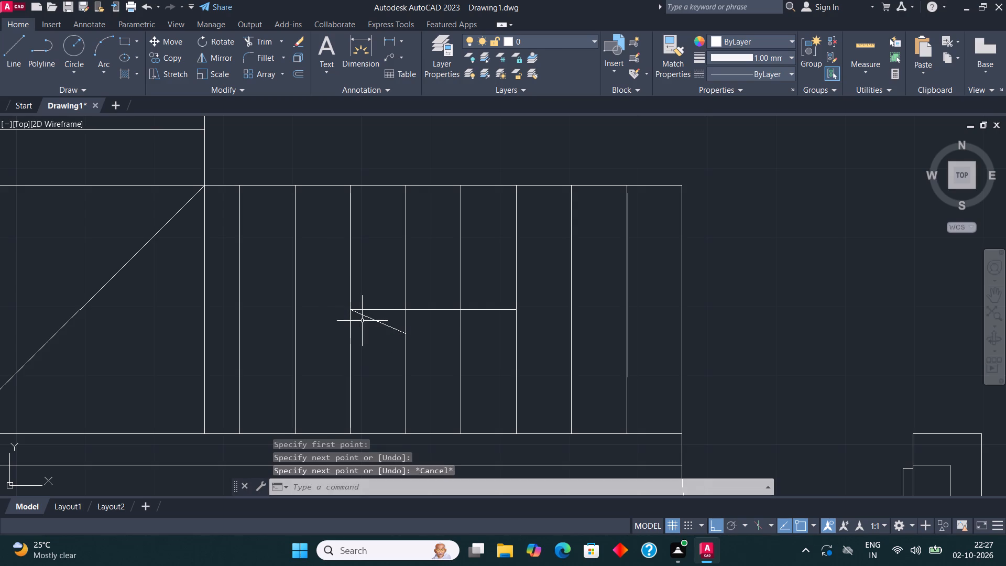
{"action": "left_click", "coordinate": [369, 317]}
{"action": "left_click", "coordinate": [224, 59]}
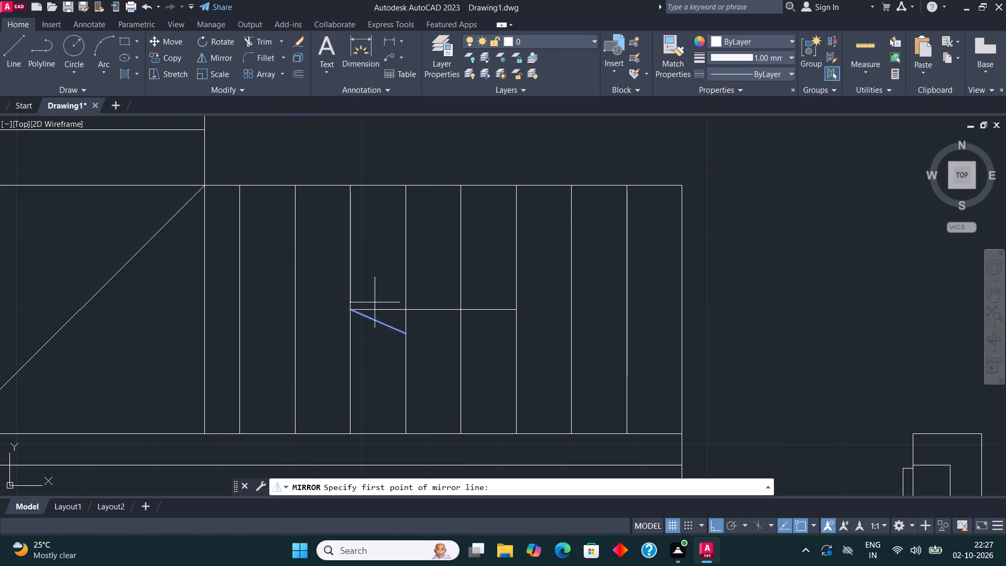
{"action": "left_click", "coordinate": [353, 308]}
{"action": "left_click", "coordinate": [376, 285]}
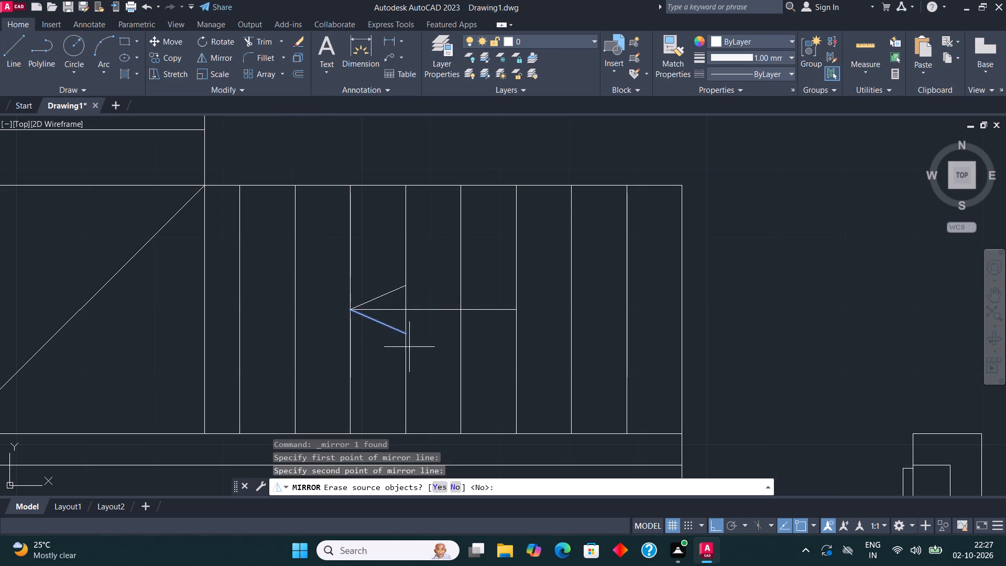
{"action": "left_click", "coordinate": [458, 486]}
Draw a solid vertical line midway across the west flight, from its southernmost tread to its northernmost tread.
{"action": "scroll", "coordinate": [487, 406], "scroll_direction": "down", "scroll_amount": 2}
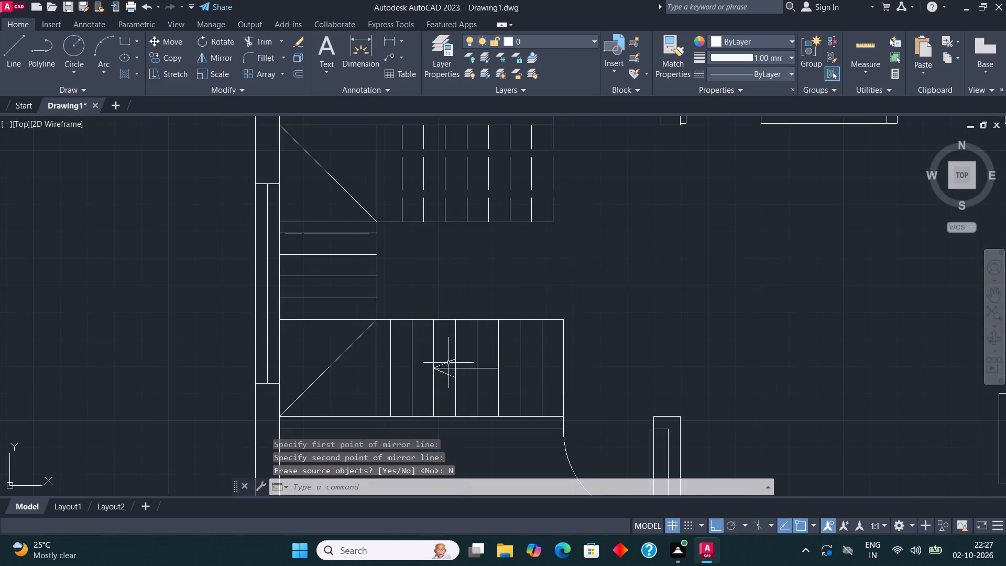
{"action": "middle_click_drag", "start_coordinate": [440, 351], "coordinate": [438, 430]}
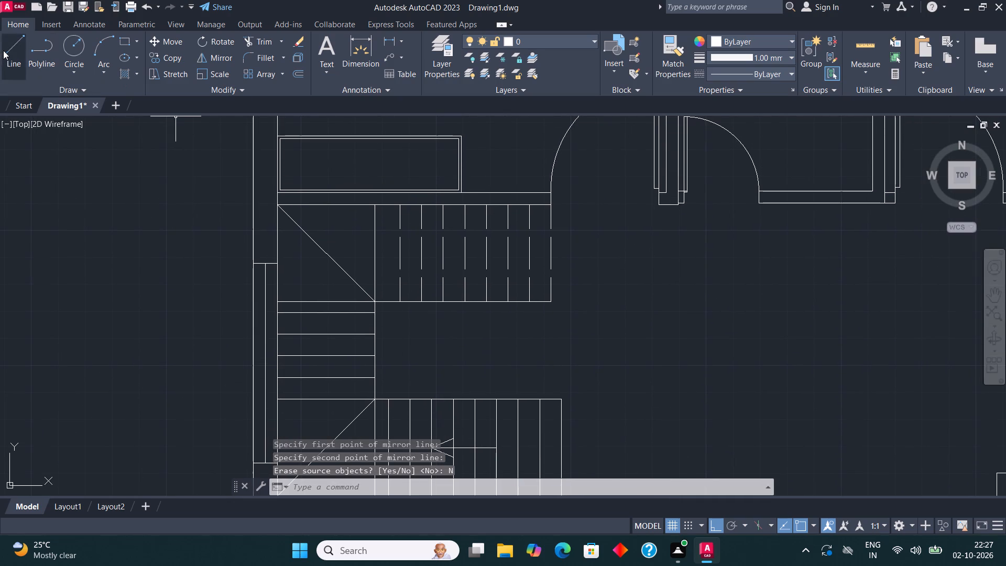
{"action": "left_click", "coordinate": [3, 50]}
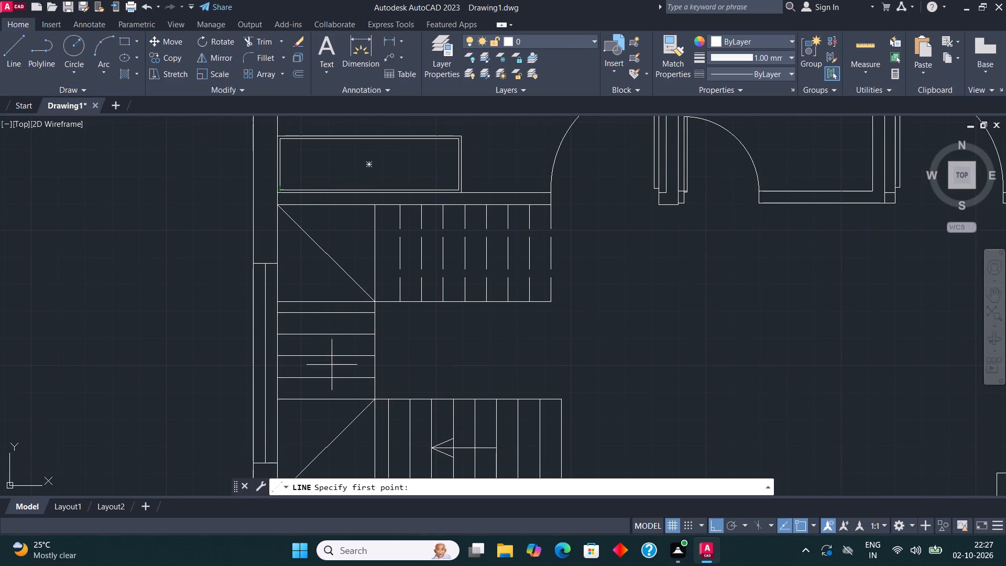
{"action": "left_click", "coordinate": [323, 379]}
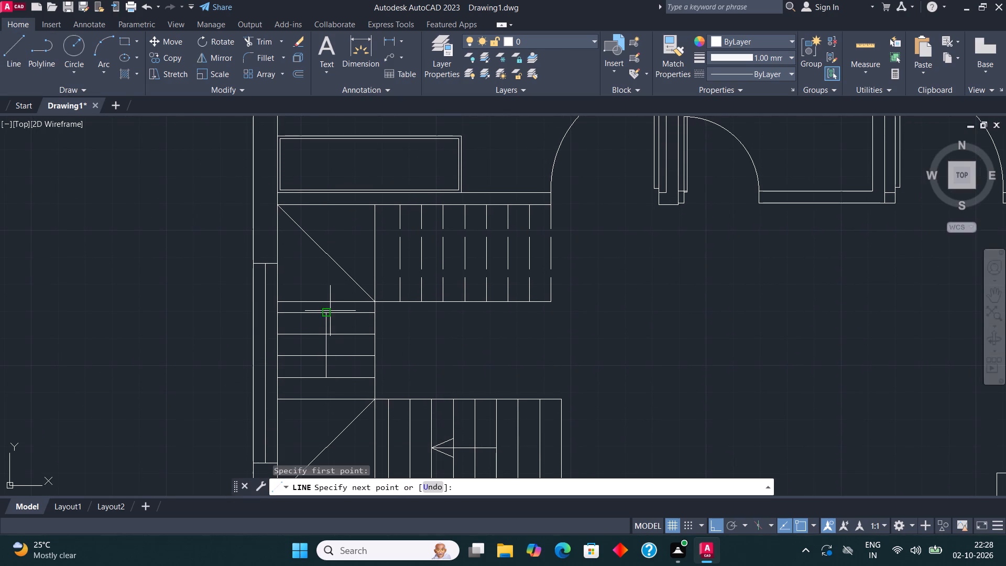
{"action": "left_click", "coordinate": [330, 311]}
With Ortho off, draw the arrowhead's west side from the vertical line's north end to the second tread from the north.
{"action": "scroll", "coordinate": [329, 315], "scroll_direction": "up", "scroll_amount": 2}
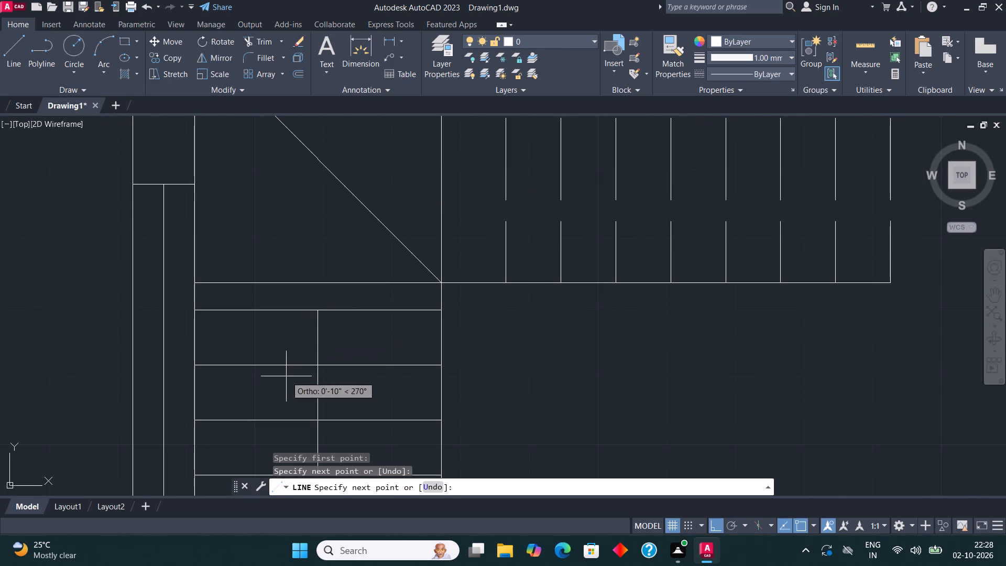
{"action": "key", "text": "F8"}
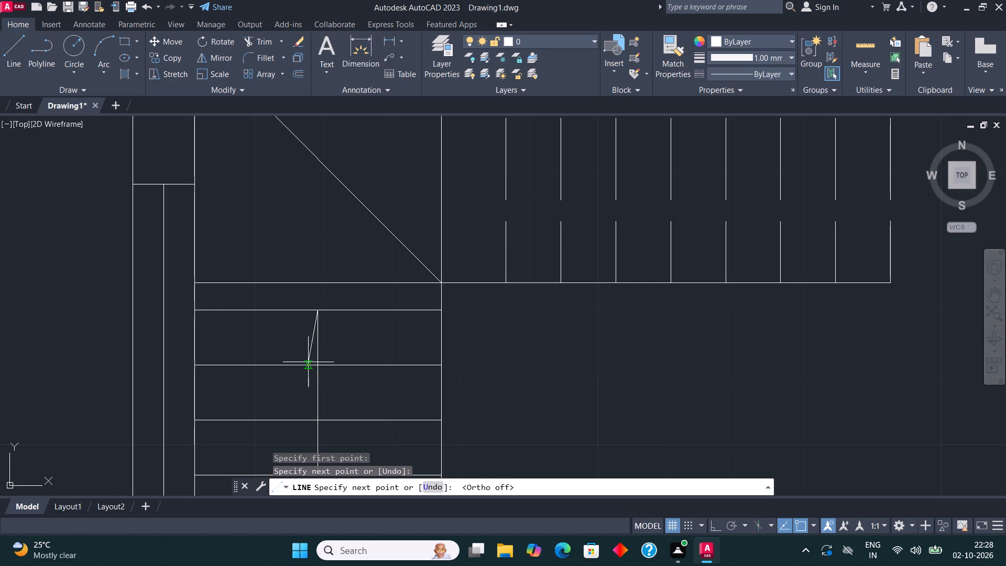
{"action": "left_click", "coordinate": [291, 363]}
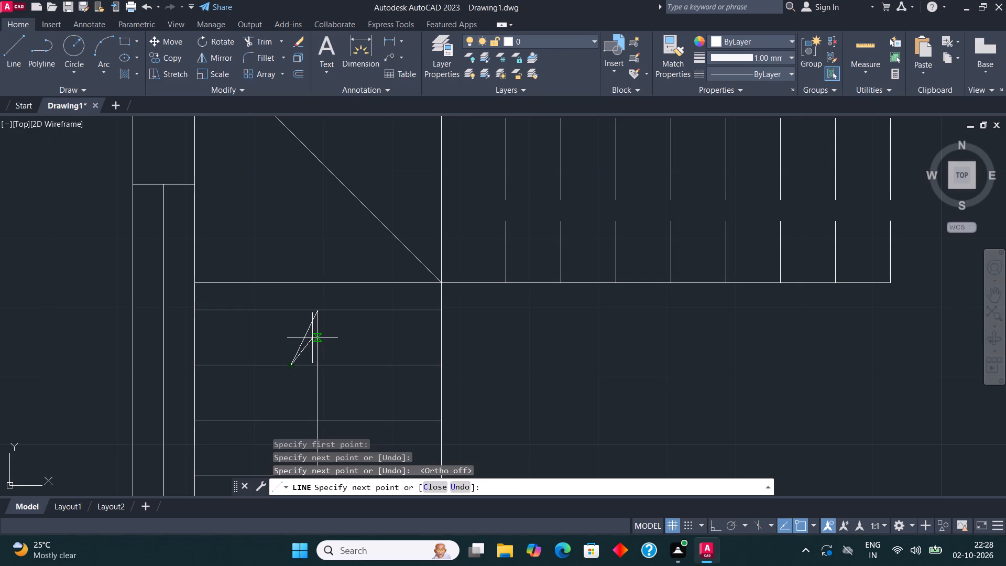
{"action": "key", "text": "Escape"}
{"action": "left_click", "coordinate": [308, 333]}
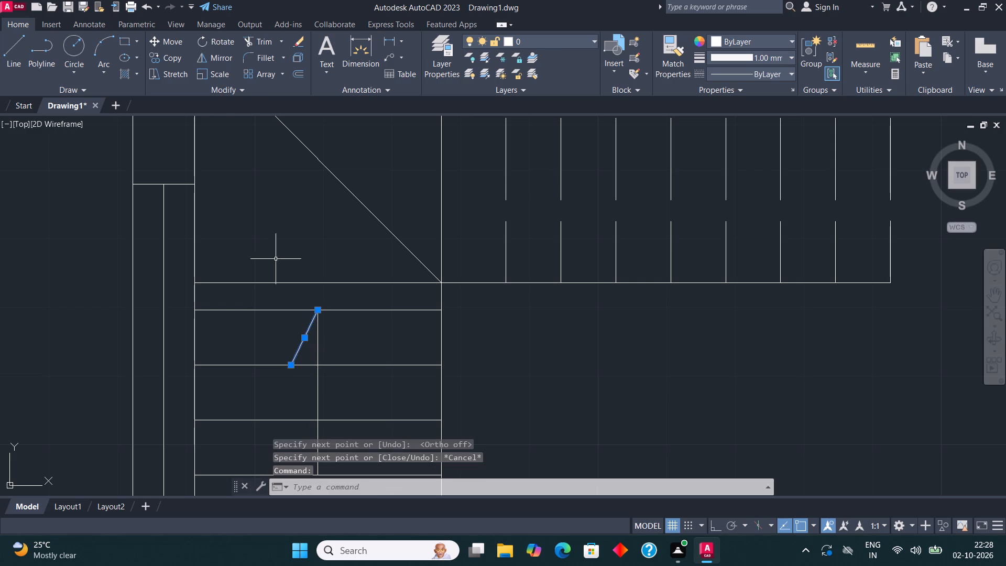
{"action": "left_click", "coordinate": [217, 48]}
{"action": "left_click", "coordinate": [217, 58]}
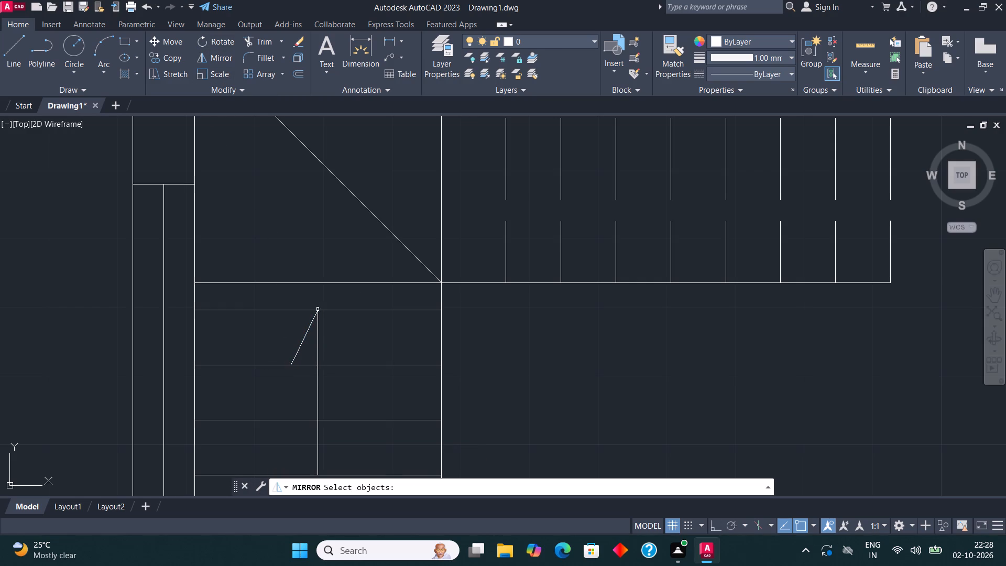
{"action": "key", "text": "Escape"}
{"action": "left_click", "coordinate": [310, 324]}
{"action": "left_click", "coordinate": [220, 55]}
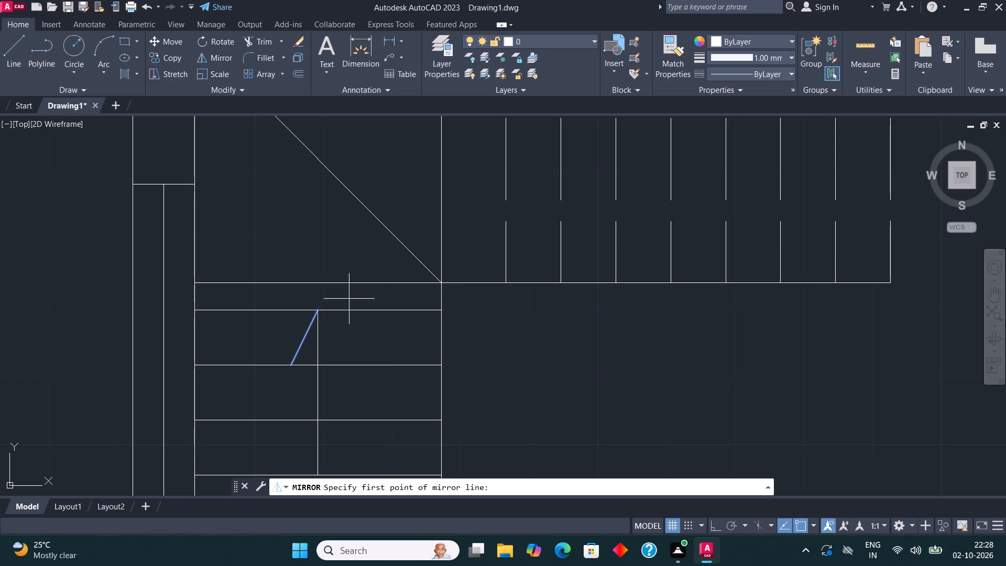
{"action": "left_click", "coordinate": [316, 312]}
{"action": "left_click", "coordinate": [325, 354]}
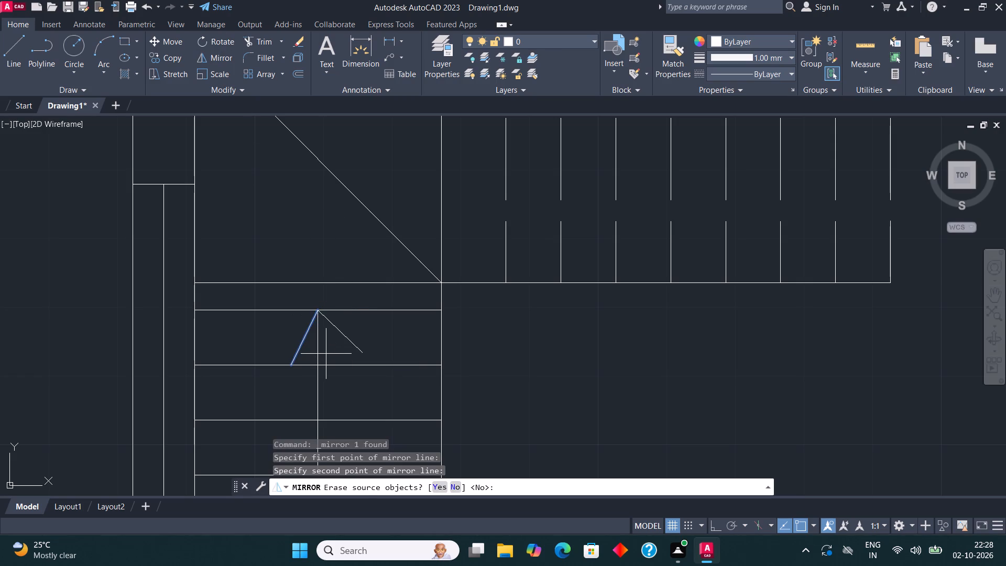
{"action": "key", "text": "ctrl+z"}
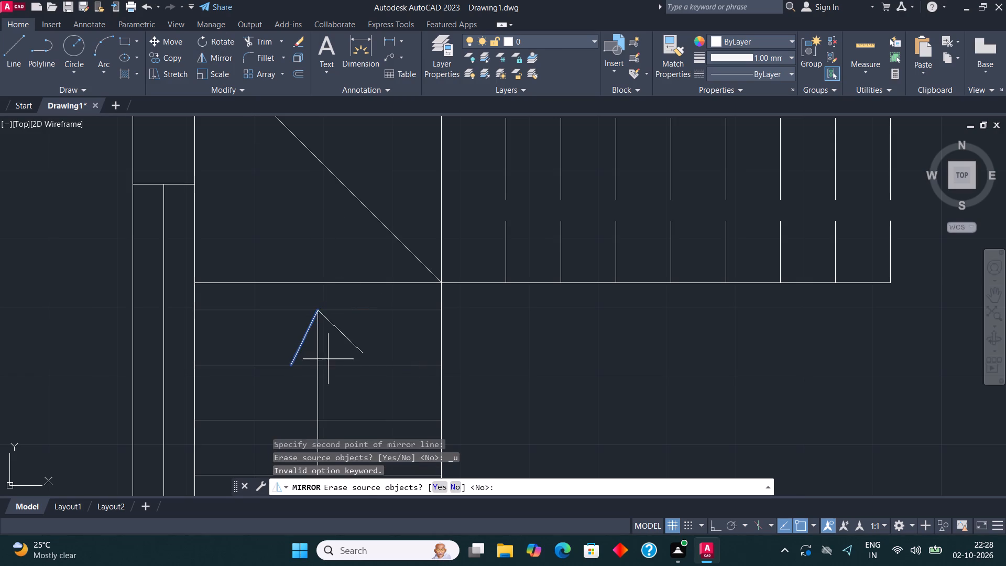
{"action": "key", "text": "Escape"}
Mirror the west flight's slanted arrowhead side about the vertical line with Ortho on, keeping the source.
{"action": "left_click", "coordinate": [300, 342]}
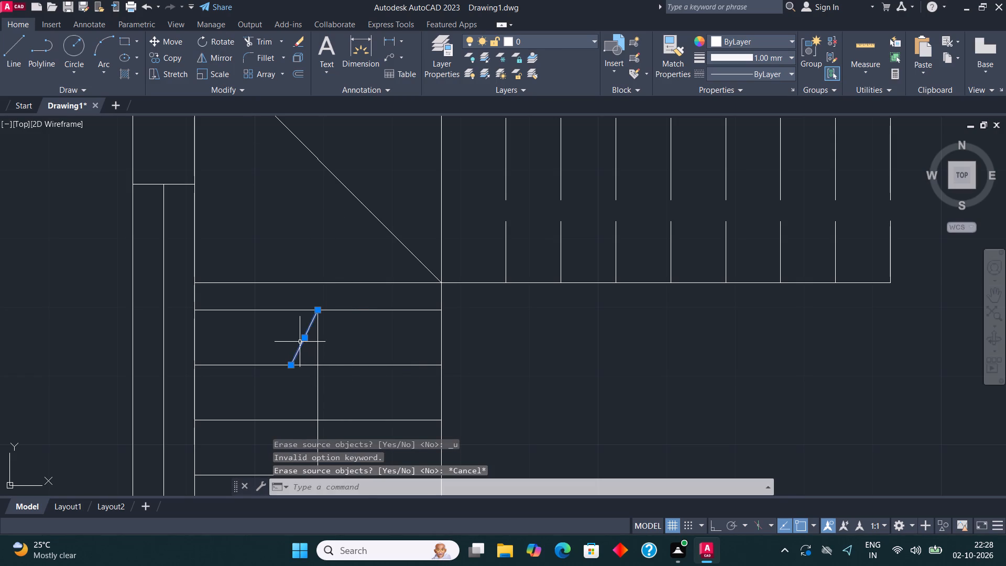
{"action": "left_click", "coordinate": [210, 56]}
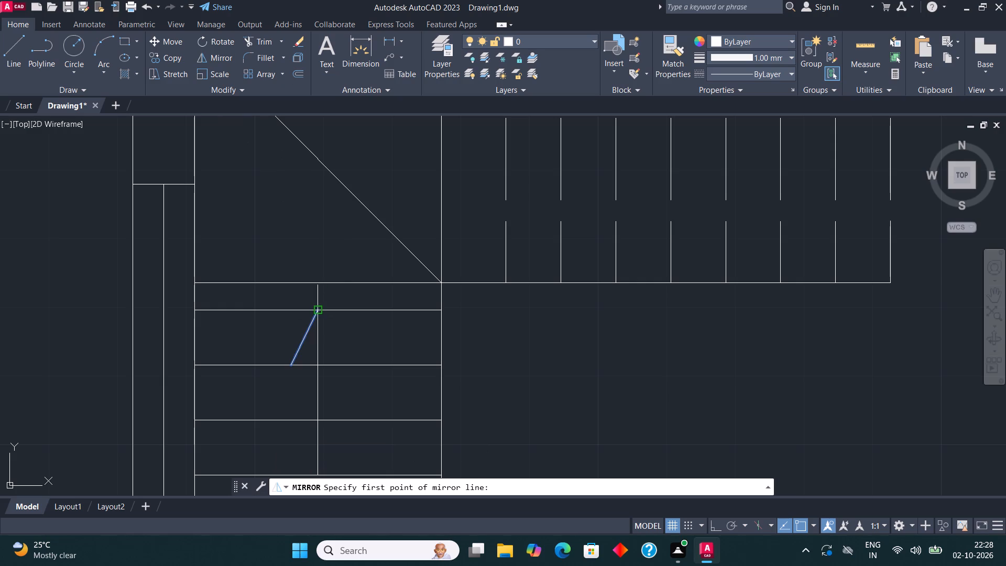
{"action": "left_click", "coordinate": [318, 311]}
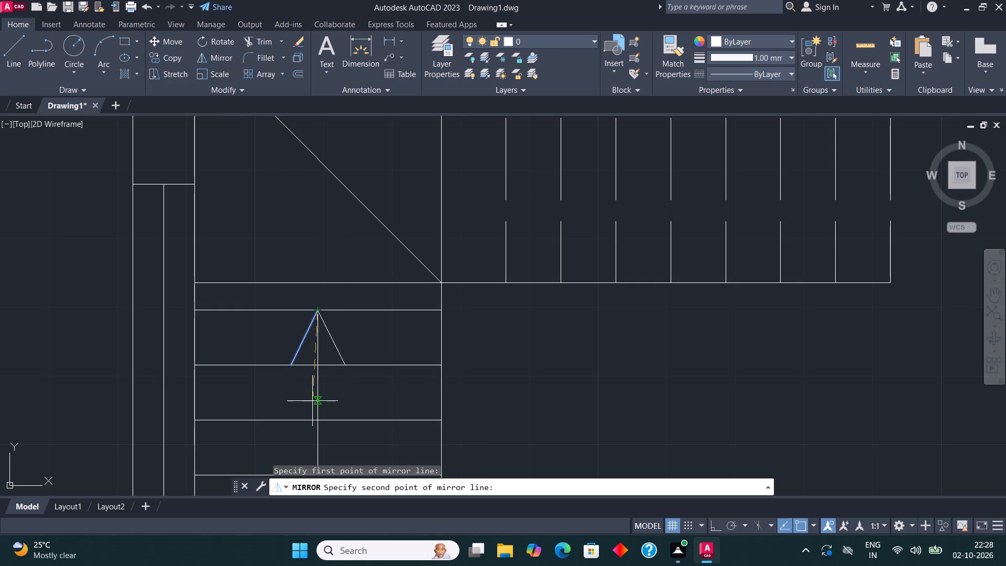
{"action": "key", "text": "F8"}
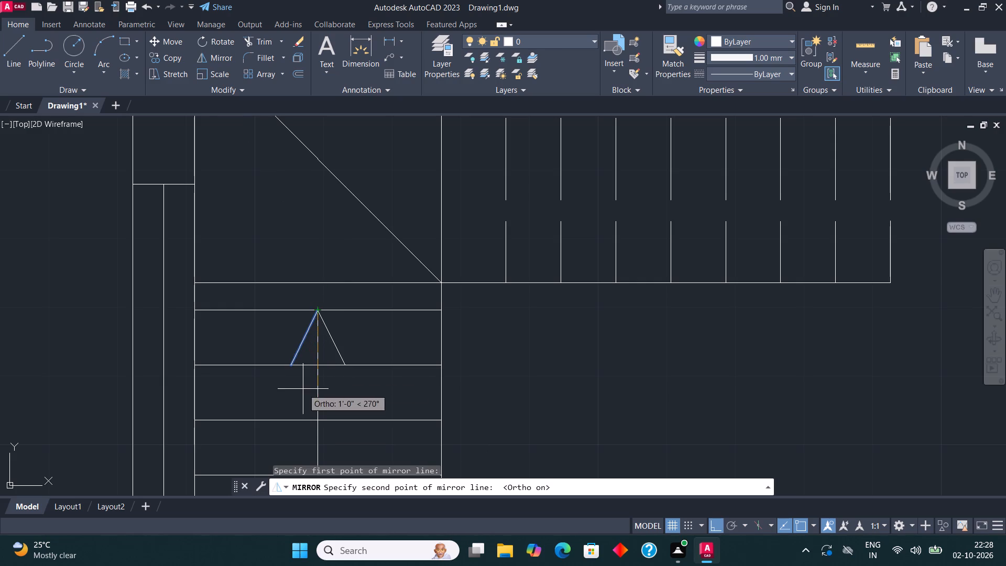
{"action": "left_click", "coordinate": [302, 387]}
{"action": "left_click", "coordinate": [453, 484]}
Draw a solid horizontal line midway across the north flight, from its first dashed tread to its fourth from the west.
{"action": "scroll", "coordinate": [411, 317], "scroll_direction": "down", "scroll_amount": 3}
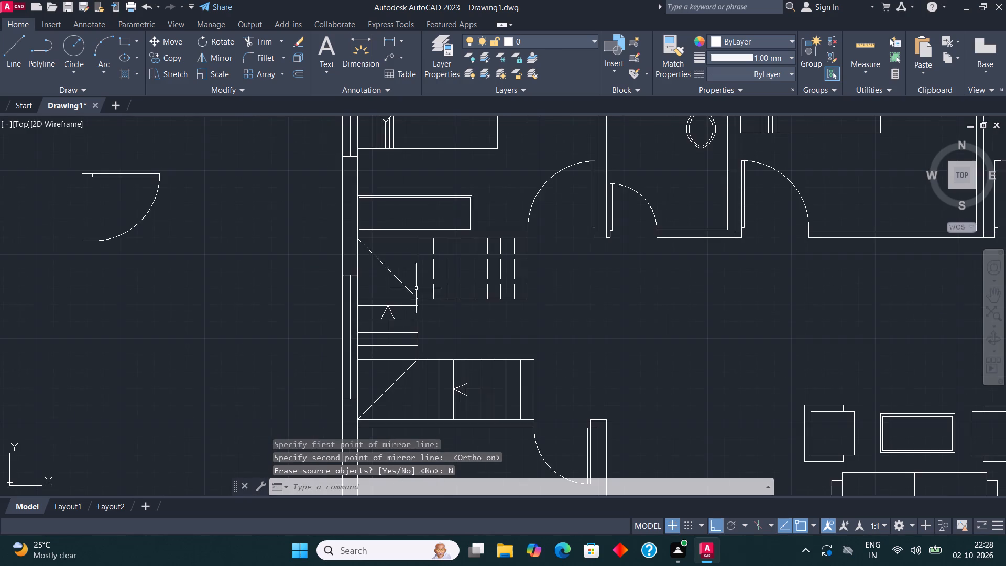
{"action": "middle_click_drag", "start_coordinate": [406, 281], "coordinate": [344, 330]}
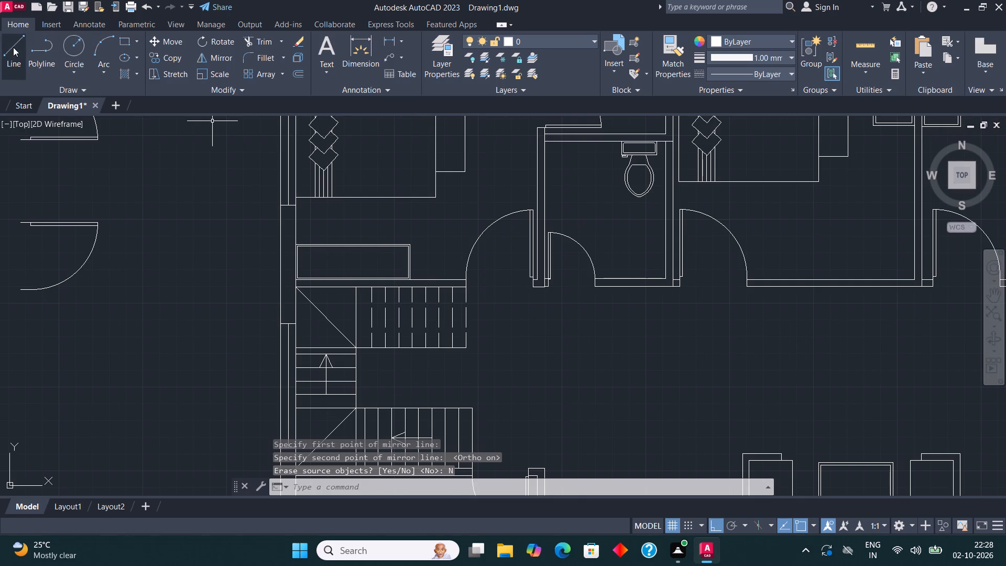
{"action": "left_click", "coordinate": [13, 47]}
{"action": "scroll", "coordinate": [369, 328], "scroll_direction": "up", "scroll_amount": 1}
{"action": "left_click", "coordinate": [375, 309]}
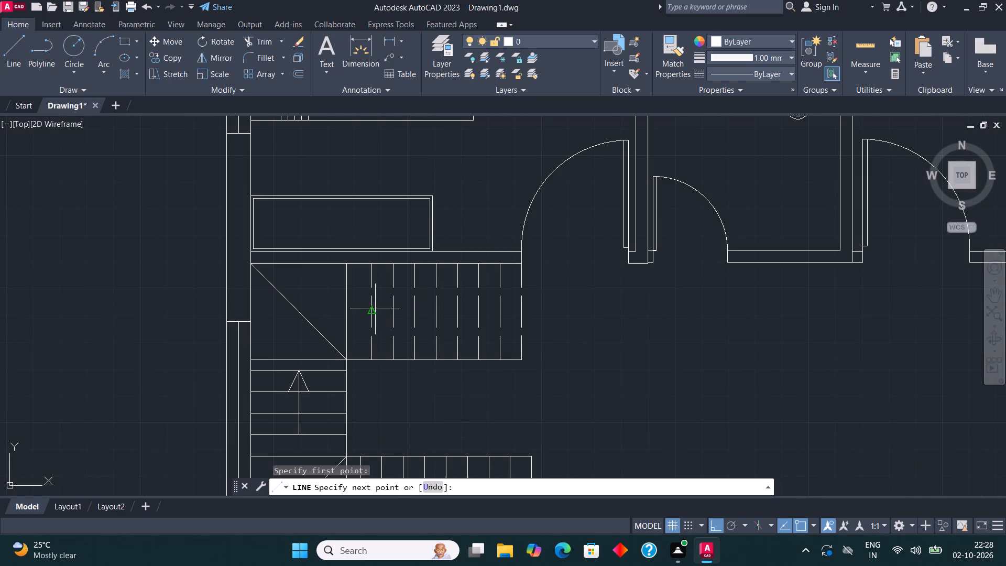
{"action": "left_click", "coordinate": [434, 310]}
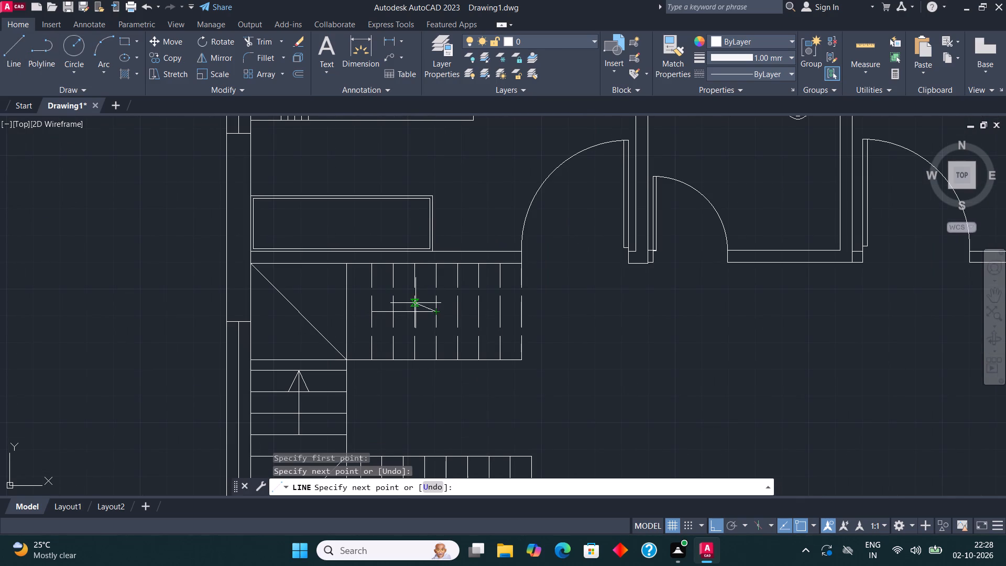
Draw the north flight arrowhead's north side from the horizontal line's east end to the third dashed tread from the west.
{"action": "scroll", "coordinate": [418, 307], "scroll_direction": "up", "scroll_amount": 2}
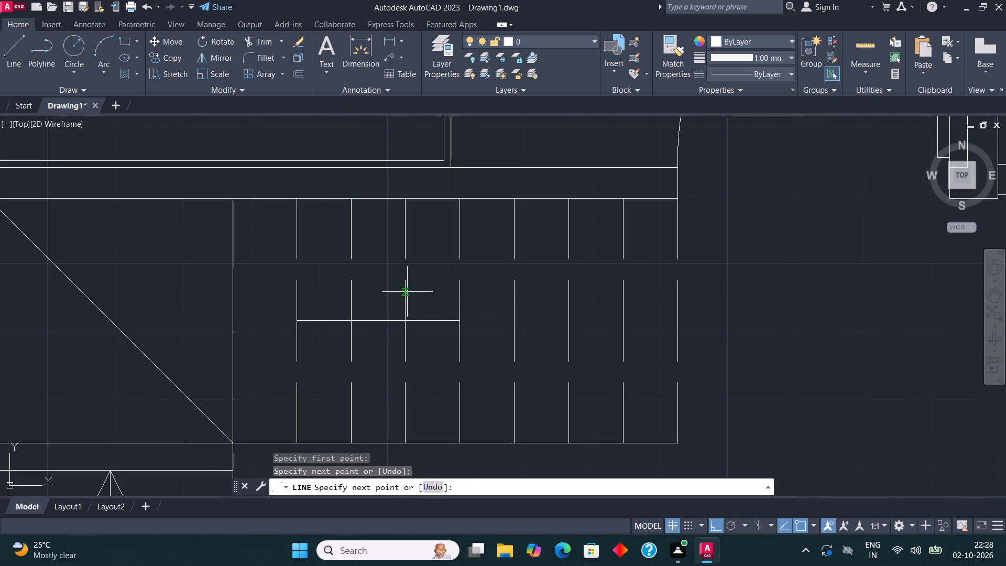
{"action": "left_click", "coordinate": [407, 292]}
{"action": "key", "text": "Escape"}
Mirror the north flight's slanted arrowhead side about the horizontal line, keeping the source.
{"action": "left_click", "coordinate": [415, 298]}
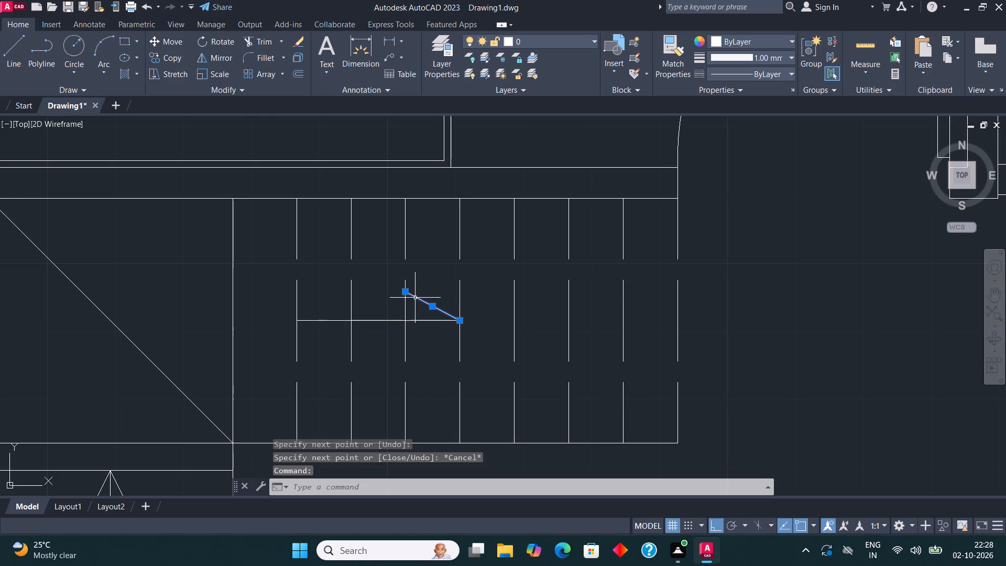
{"action": "left_click", "coordinate": [224, 56]}
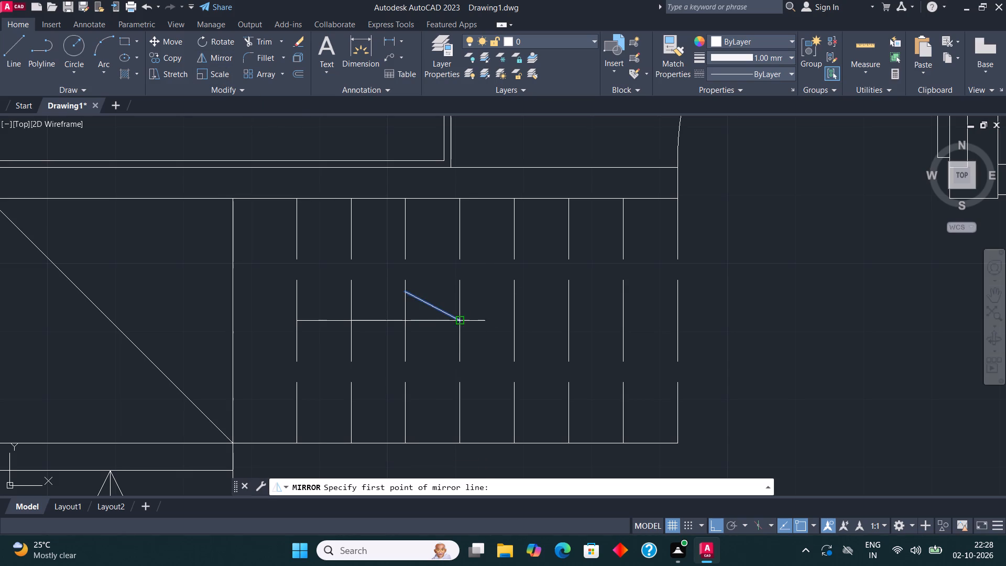
{"action": "left_click", "coordinate": [460, 318]}
{"action": "left_click", "coordinate": [423, 329]}
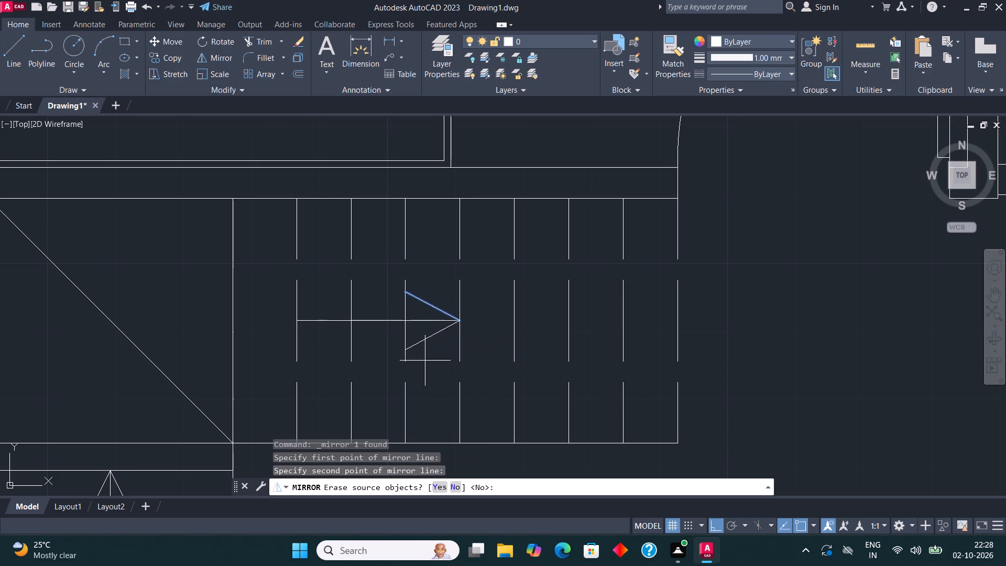
{"action": "left_click", "coordinate": [455, 491]}
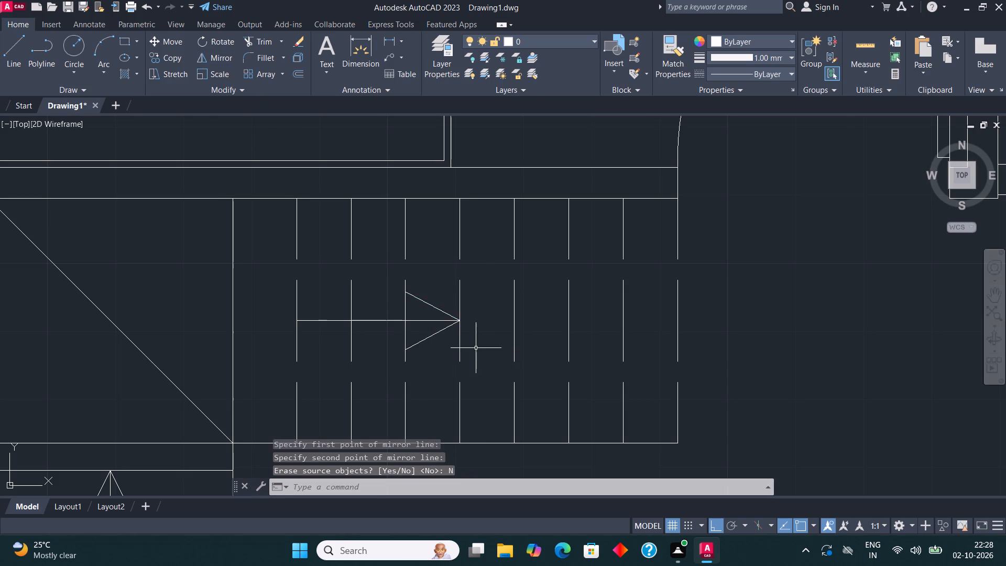
Hatch both halves of the north flight's arrowhead with the SOLID pattern.
{"action": "scroll", "coordinate": [475, 348], "scroll_direction": "down", "scroll_amount": 2}
{"action": "scroll", "coordinate": [494, 337], "scroll_direction": "up", "scroll_amount": 2}
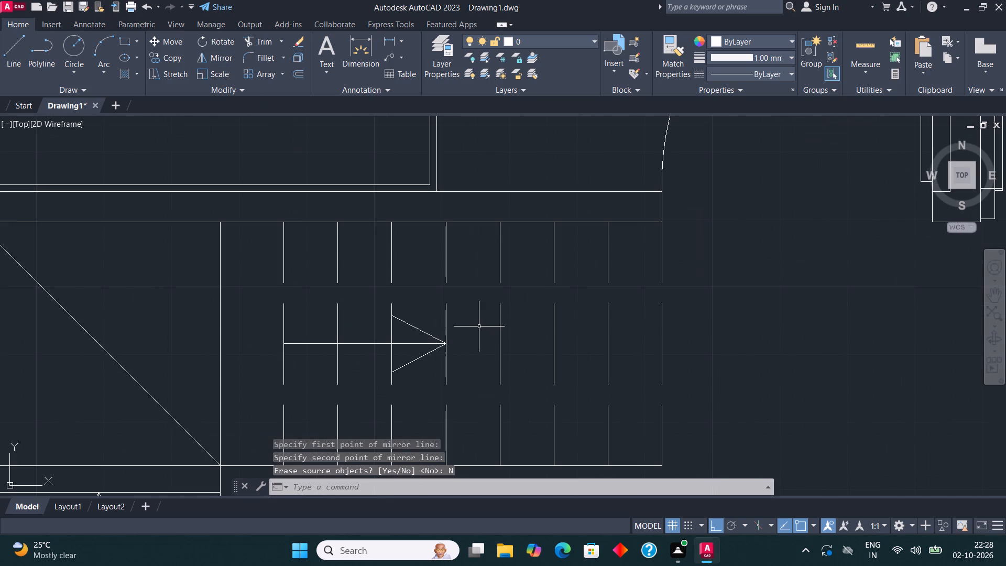
{"action": "key", "text": "h"}
{"action": "key", "text": "Return"}
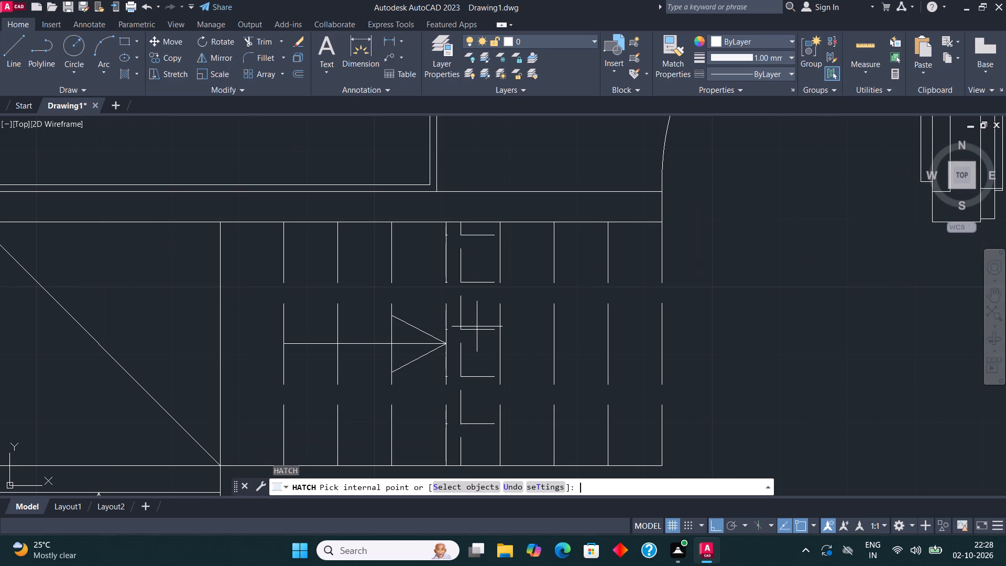
{"action": "left_click", "coordinate": [404, 354]}
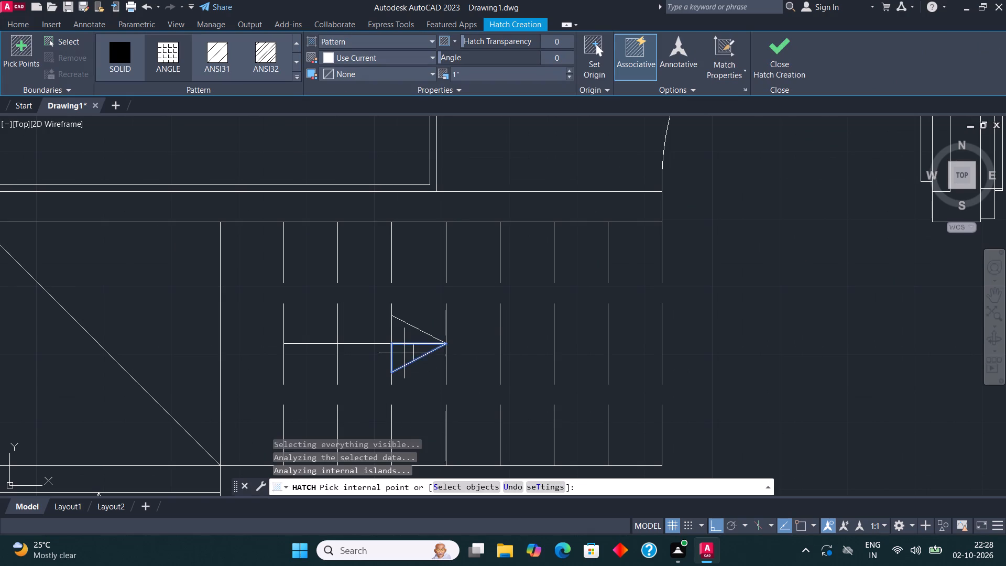
{"action": "left_click", "coordinate": [120, 62]}
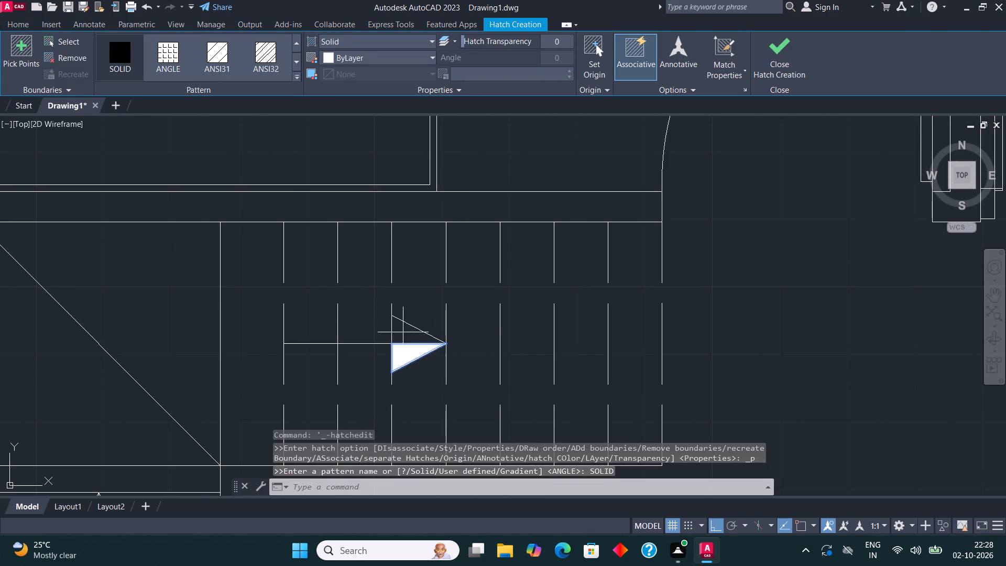
{"action": "left_click", "coordinate": [403, 333]}
Fill both halves of the west and south flights' arrowheads with the same SOLID hatch and finish the hatch.
{"action": "scroll", "coordinate": [483, 265], "scroll_direction": "down", "scroll_amount": 2}
{"action": "scroll", "coordinate": [323, 371], "scroll_direction": "up", "scroll_amount": 2}
{"action": "left_click", "coordinate": [328, 367]}
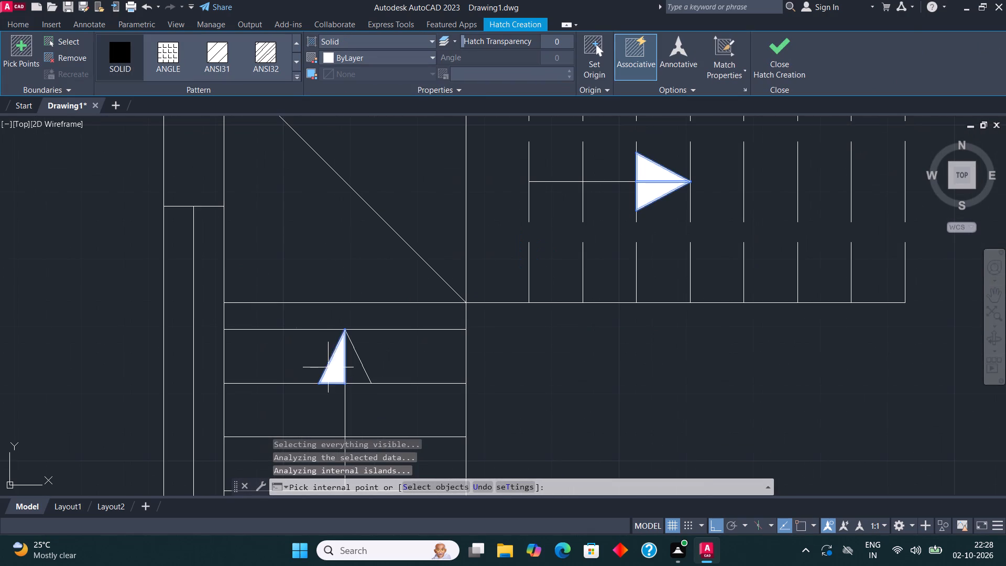
{"action": "left_click", "coordinate": [349, 369]}
{"action": "scroll", "coordinate": [533, 235], "scroll_direction": "down", "scroll_amount": 4}
{"action": "scroll", "coordinate": [574, 408], "scroll_direction": "up", "scroll_amount": 3}
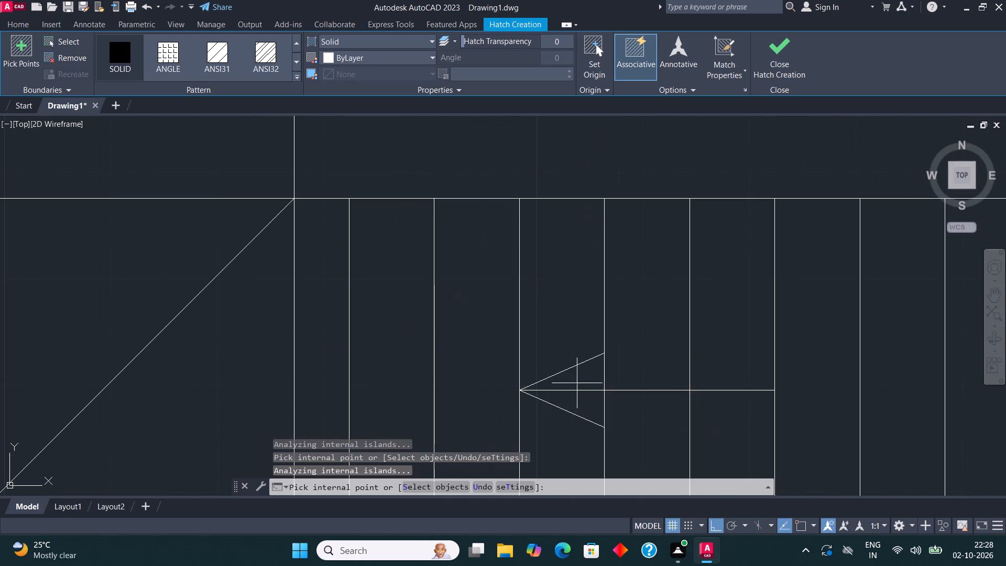
{"action": "scroll", "coordinate": [577, 383], "scroll_direction": "up", "scroll_amount": 1}
{"action": "left_click", "coordinate": [577, 383]}
{"action": "left_click", "coordinate": [578, 412]}
{"action": "left_click", "coordinate": [768, 53]}
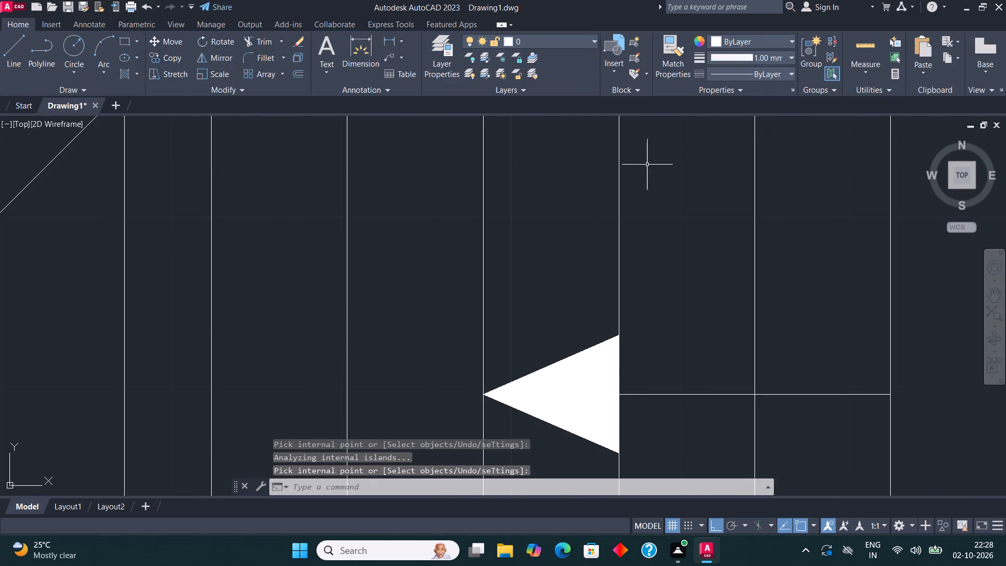
Review the three staircase arrows and the overall floor plan.
{"action": "scroll", "coordinate": [563, 201], "scroll_direction": "down", "scroll_amount": 4}
{"action": "middle_click_drag", "start_coordinate": [629, 216], "coordinate": [568, 268]}
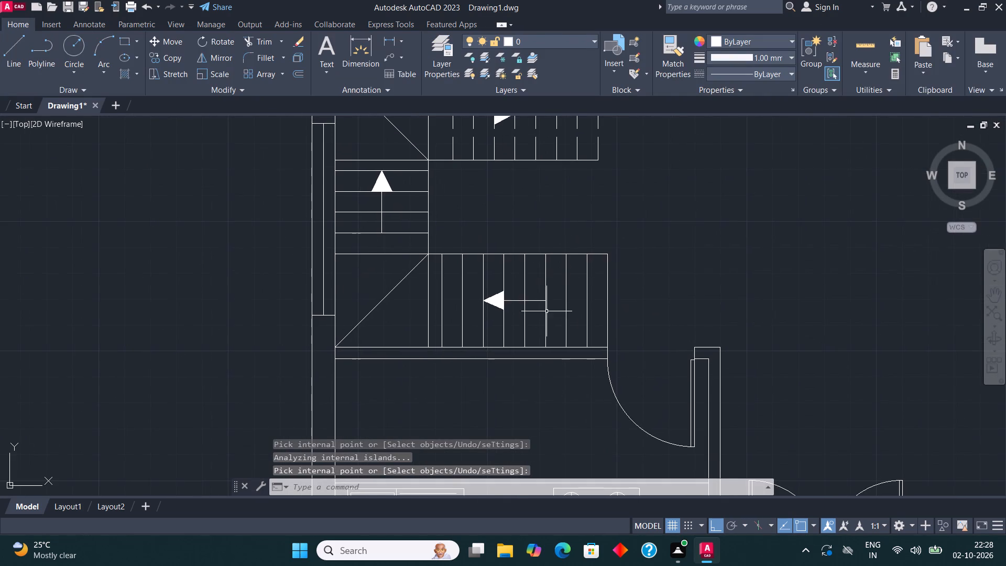
{"action": "middle_click_drag", "start_coordinate": [632, 237], "coordinate": [607, 290]}
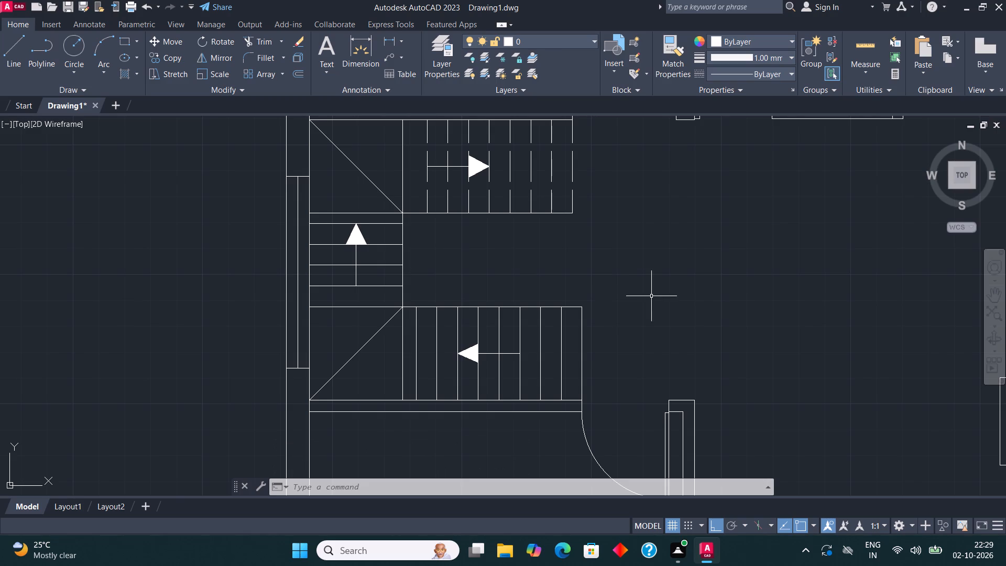
{"action": "middle_click_drag", "start_coordinate": [648, 296], "coordinate": [542, 282]}
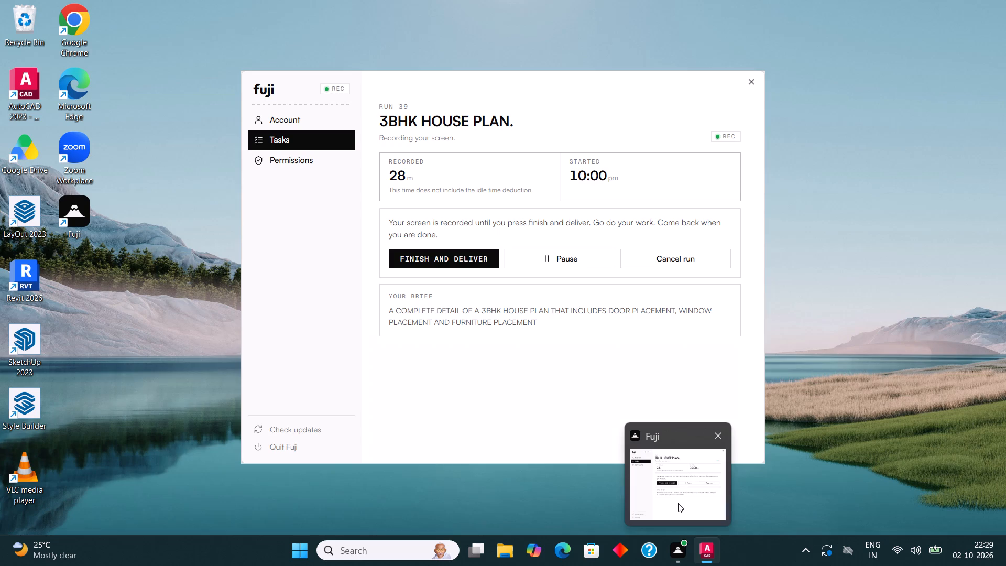
{"action": "scroll", "coordinate": [336, 258], "scroll_direction": "down", "scroll_amount": 1}
{"action": "scroll", "coordinate": [440, 237], "scroll_direction": "down", "scroll_amount": 1}
{"action": "middle_click_drag", "start_coordinate": [447, 241], "coordinate": [482, 301]}
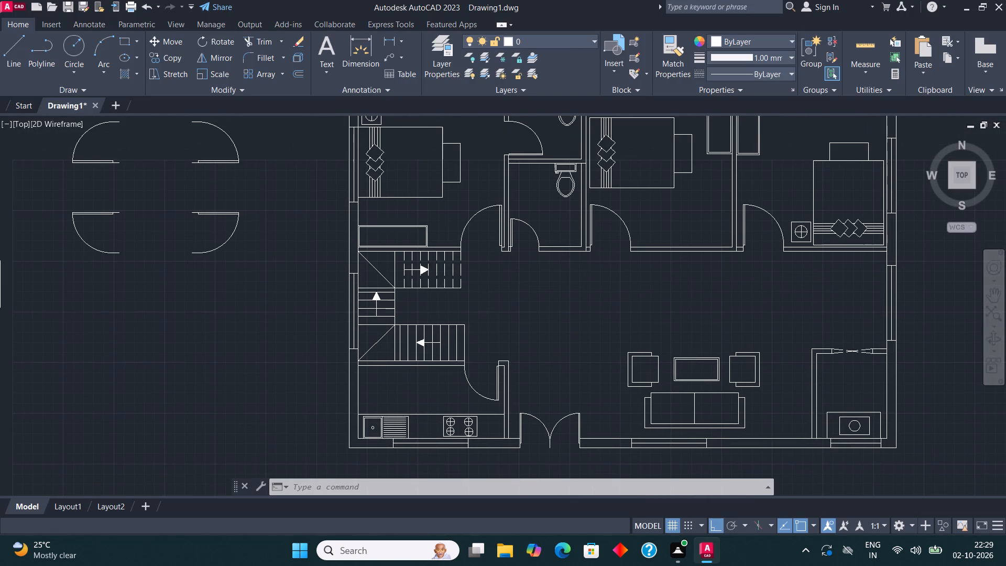
{"action": "middle_click_drag", "start_coordinate": [494, 288], "coordinate": [514, 362]}
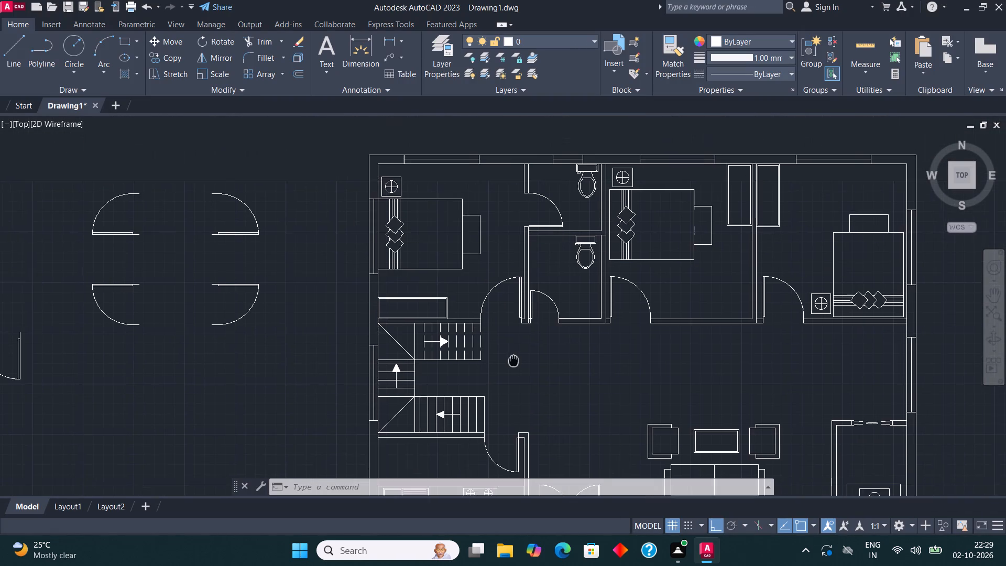
{"action": "middle_click_drag", "start_coordinate": [514, 362], "coordinate": [501, 399]}
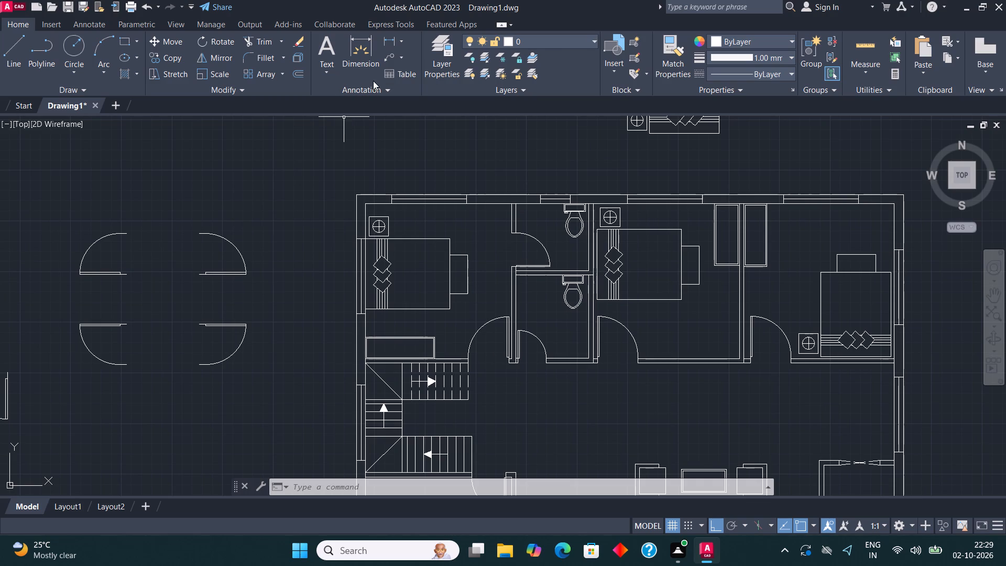
Create a layer named WALL with blue index colour 160.
{"action": "left_click", "coordinate": [427, 45]}
{"action": "left_click", "coordinate": [121, 63]}
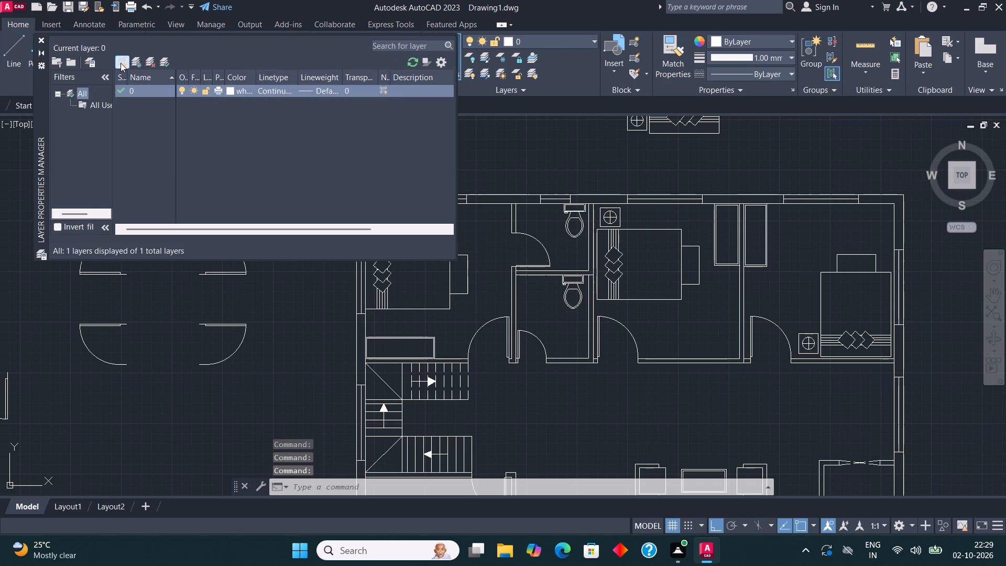
{"action": "type", "text": "WALL"}
{"action": "left_click", "coordinate": [228, 101]}
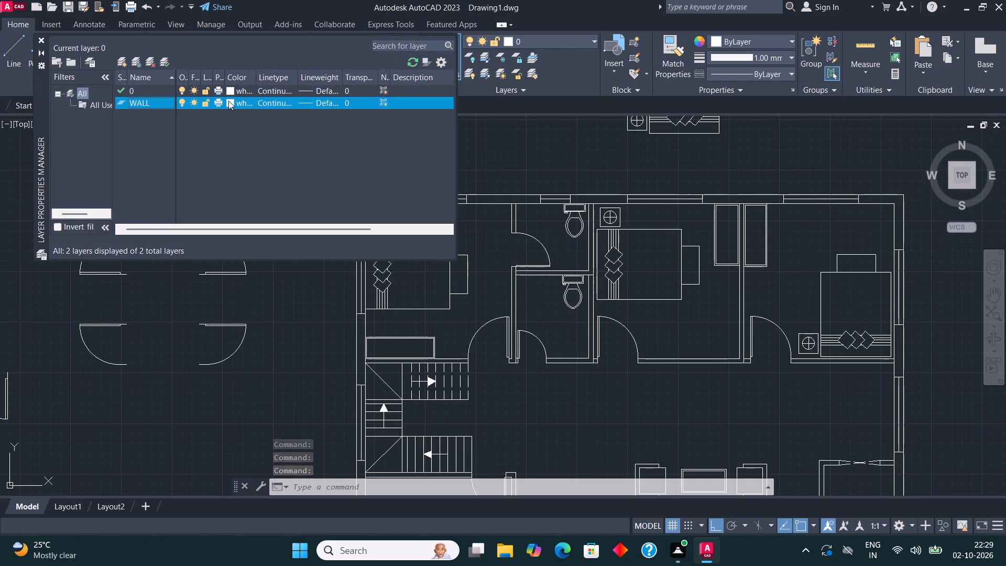
{"action": "left_click", "coordinate": [539, 231]}
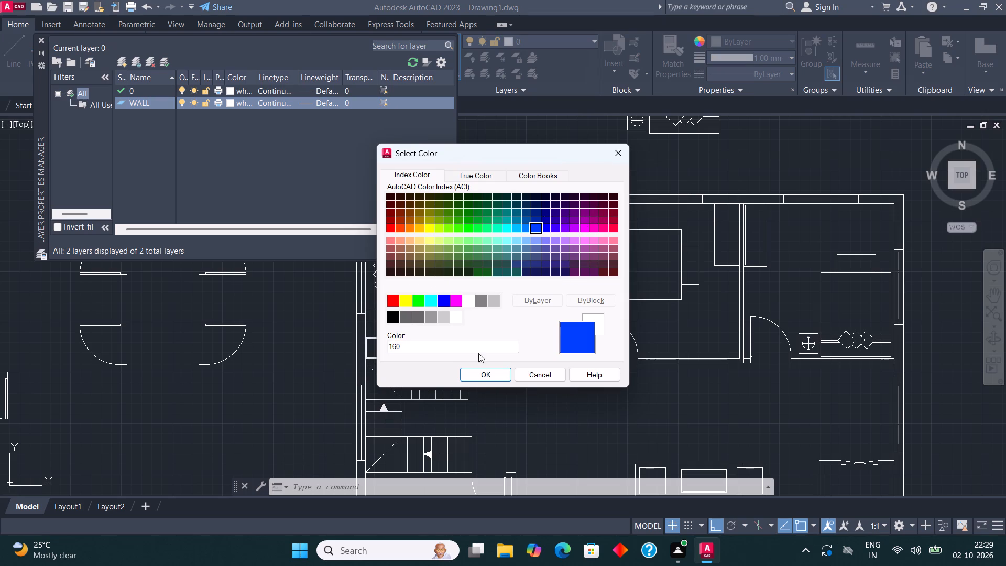
{"action": "left_click", "coordinate": [479, 377]}
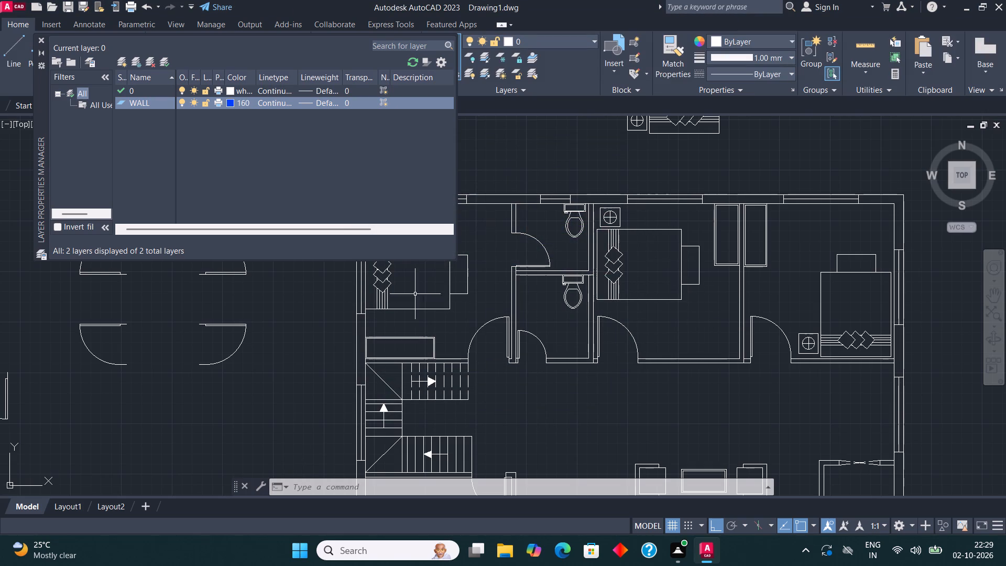
Create a layer named WIND with olive index colour 52.
{"action": "left_click", "coordinate": [119, 68]}
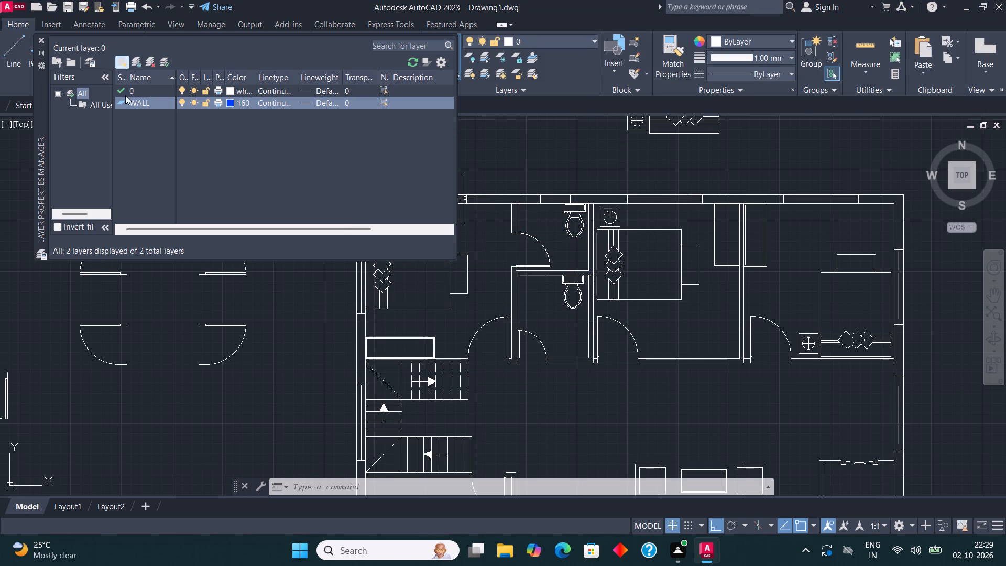
{"action": "type", "text": "WIND"}
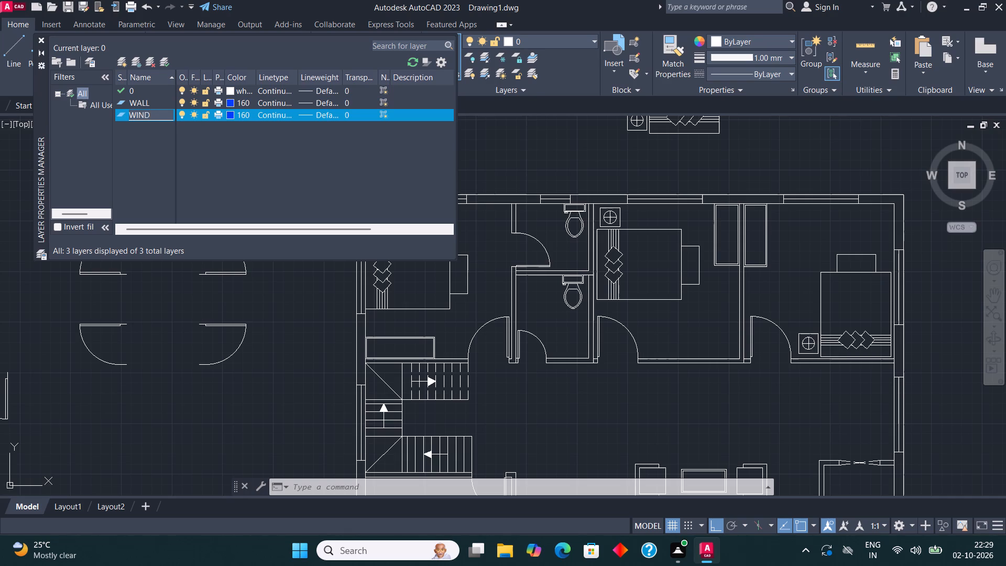
{"action": "left_click", "coordinate": [229, 113]}
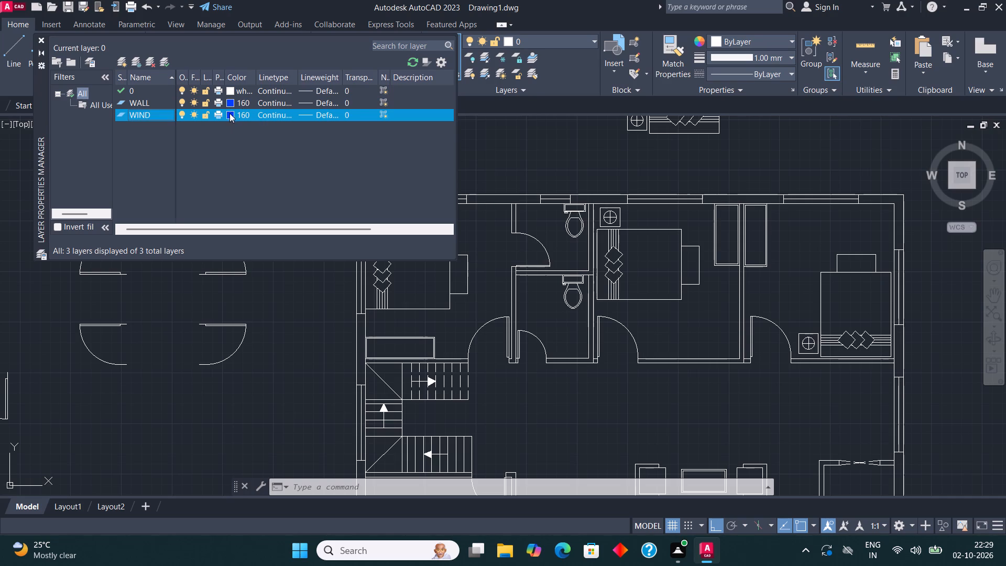
{"action": "left_click", "coordinate": [428, 219]}
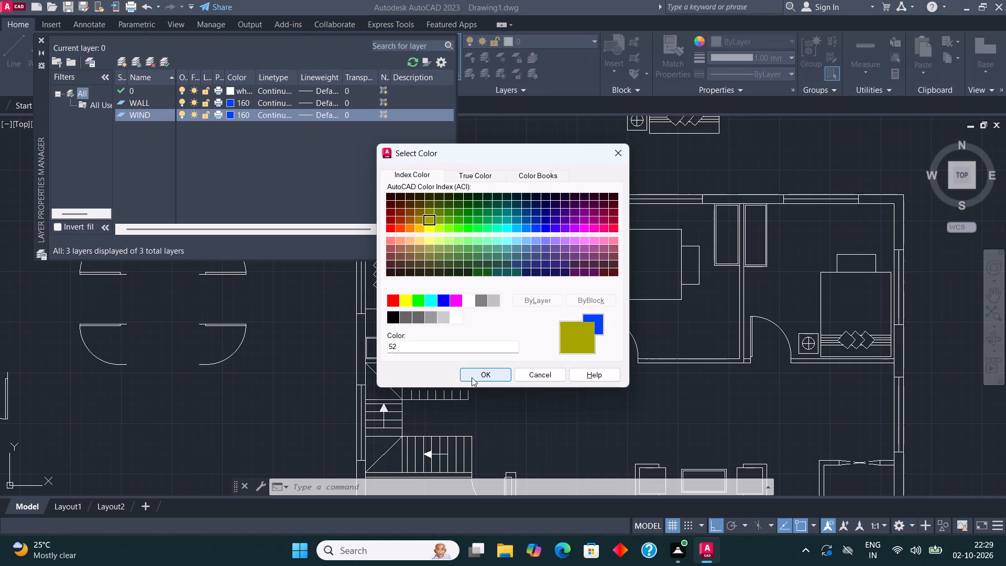
{"action": "left_click_drag", "start_coordinate": [472, 377], "coordinate": [483, 376]}
Create a layer named KIT with red index colour 10.
{"action": "left_click", "coordinate": [121, 63]}
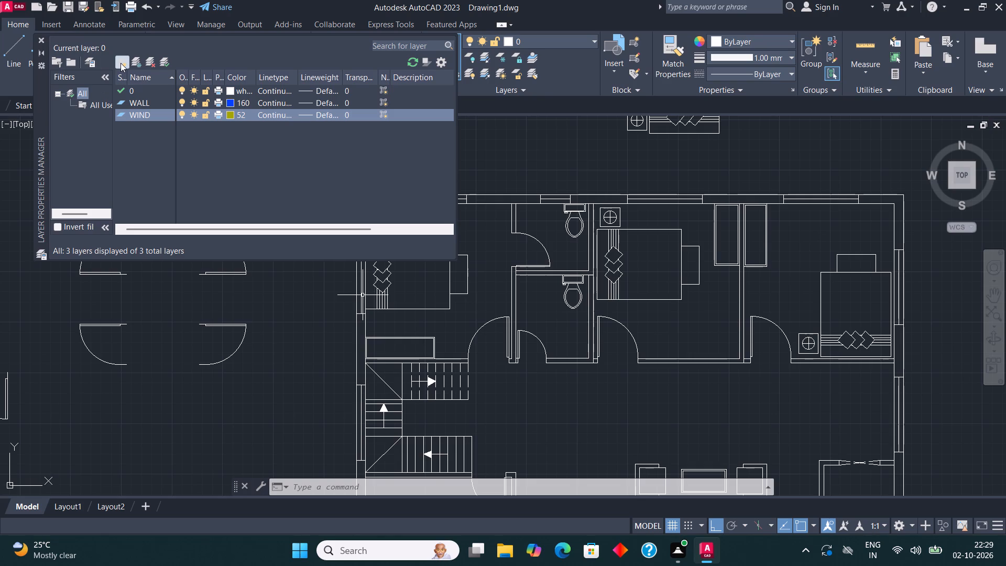
{"action": "type", "text": "KIT"}
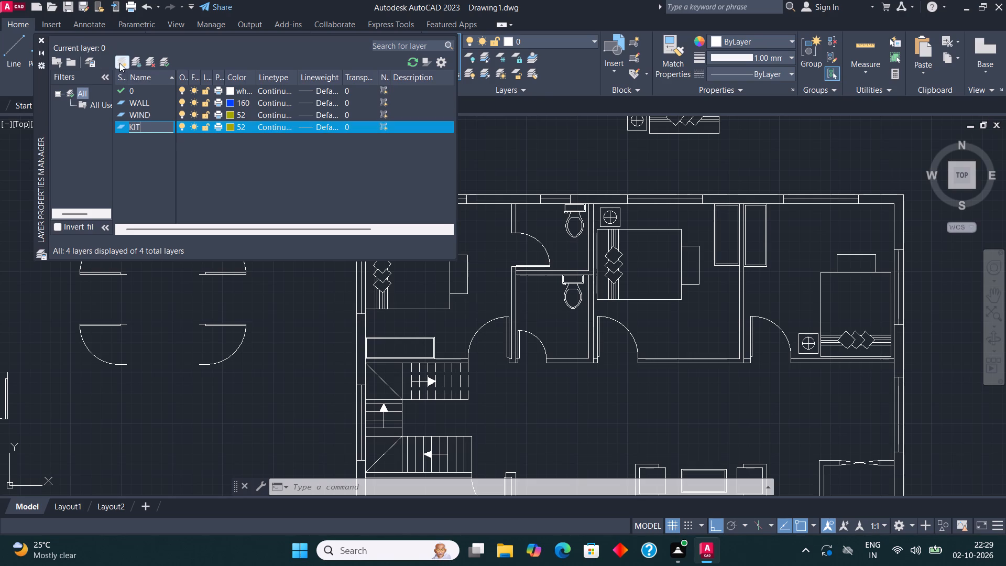
{"action": "left_click", "coordinate": [230, 125]}
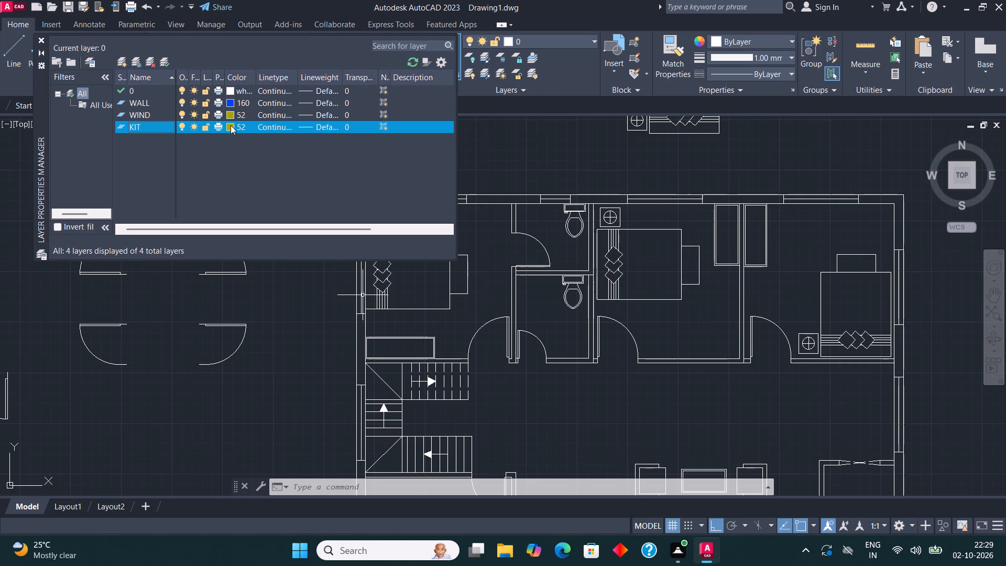
{"action": "left_click", "coordinate": [388, 227]}
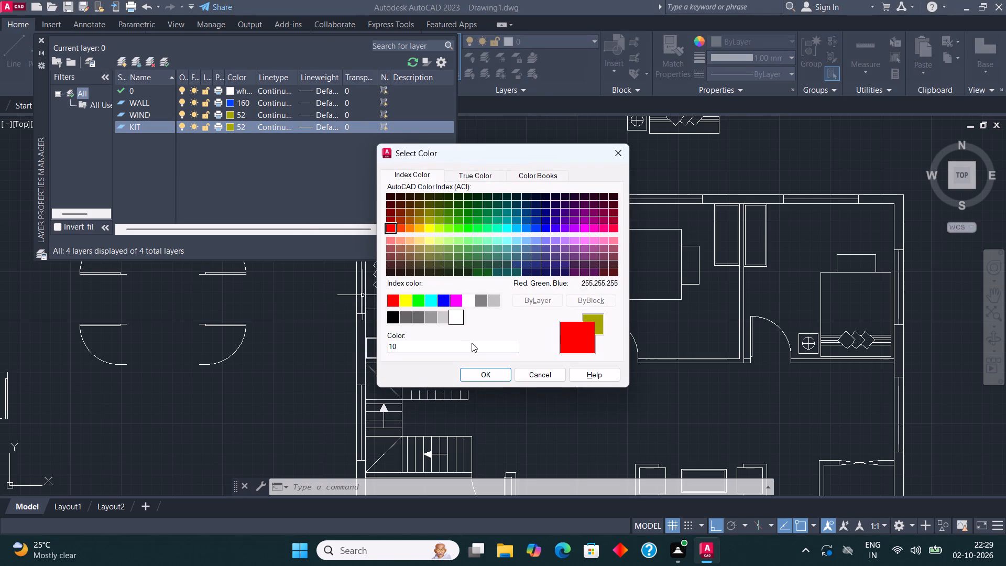
{"action": "left_click", "coordinate": [483, 378]}
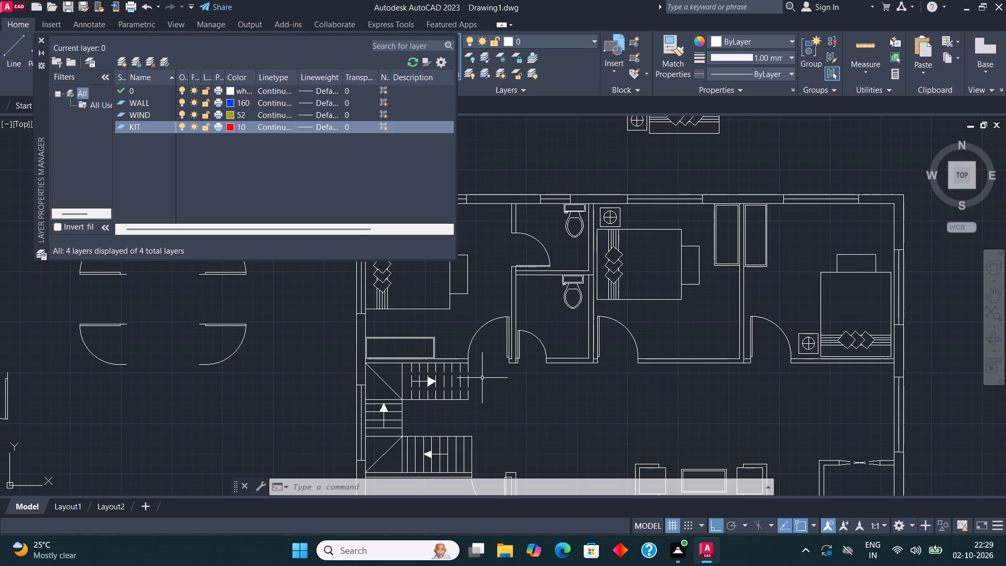
Create a layer named TREE with green index colour 80.
{"action": "left_click", "coordinate": [118, 58]}
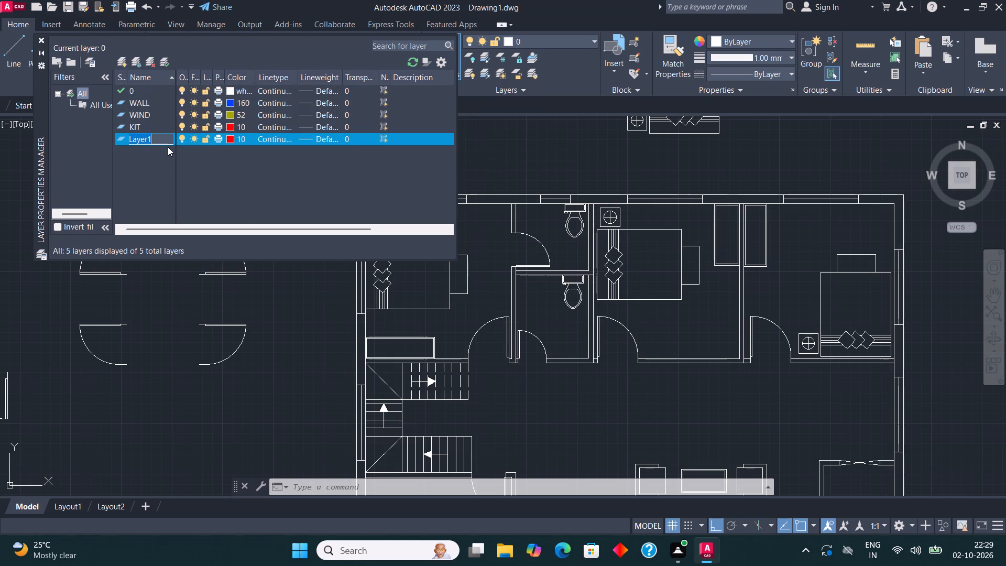
{"action": "type", "text": "TREE"}
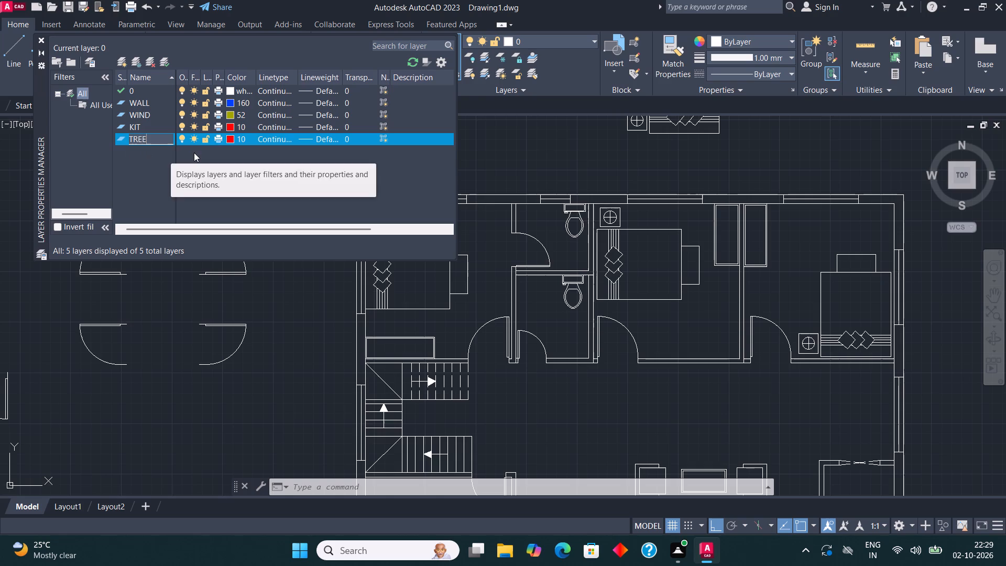
{"action": "left_click", "coordinate": [231, 139]}
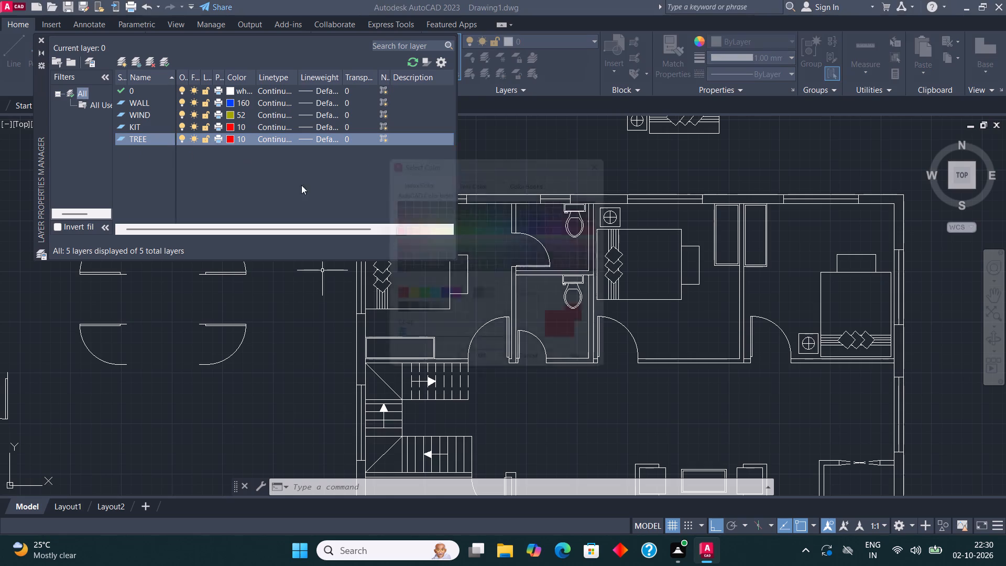
{"action": "left_click", "coordinate": [457, 226]}
{"action": "left_click", "coordinate": [475, 371]}
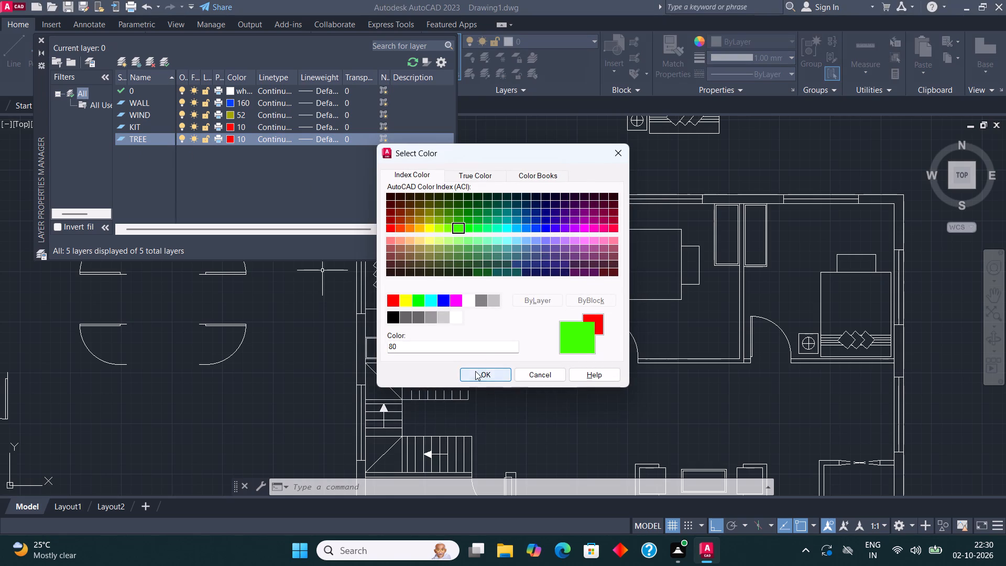
Close the layer manager and assign the top-wall window of the upper-left bedroom to the WIND layer.
{"action": "left_click", "coordinate": [39, 40]}
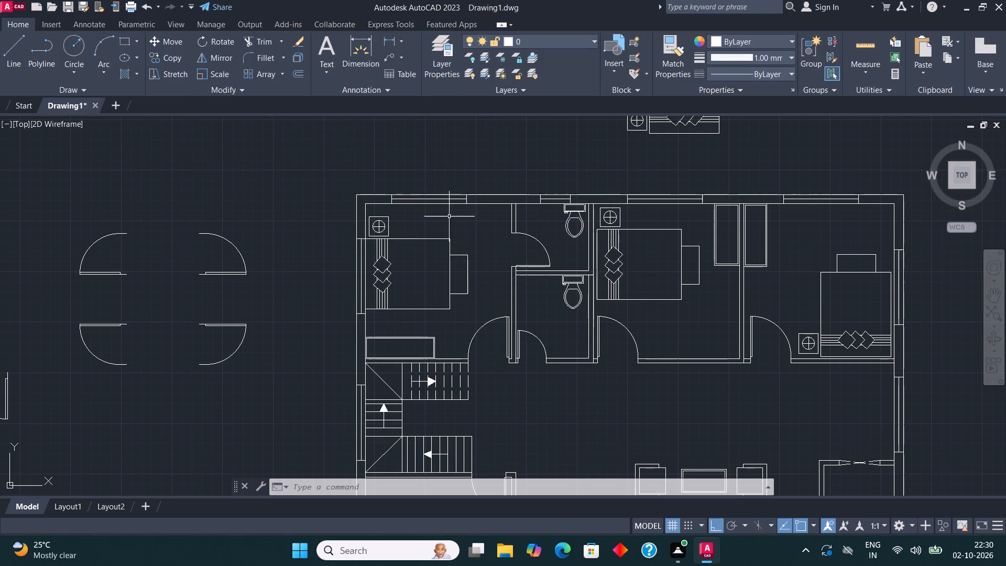
{"action": "middle_click_drag", "start_coordinate": [448, 214], "coordinate": [363, 248]}
{"action": "scroll", "coordinate": [321, 214], "scroll_direction": "up", "scroll_amount": 2}
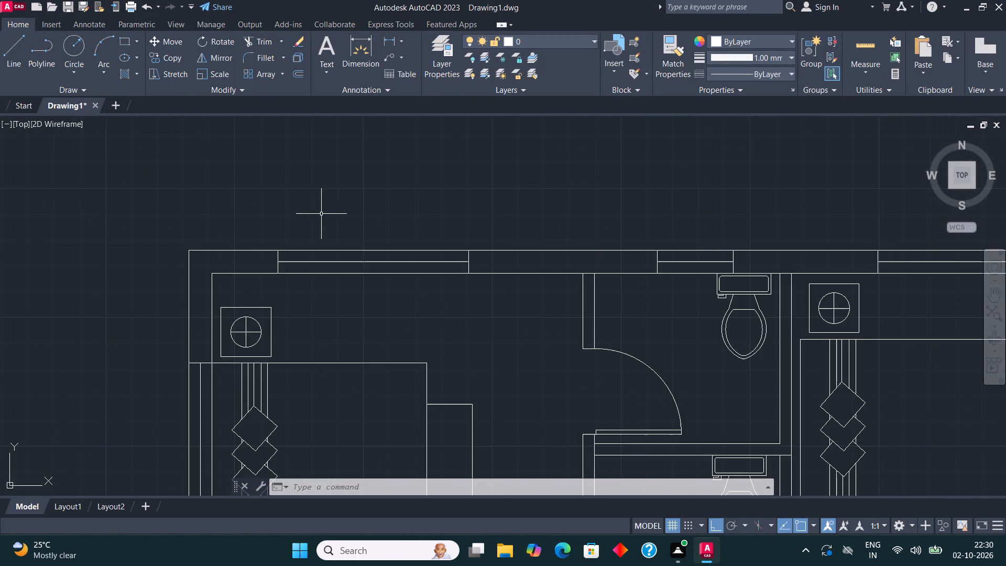
{"action": "left_click", "coordinate": [265, 290]}
{"action": "left_click", "coordinate": [478, 241]}
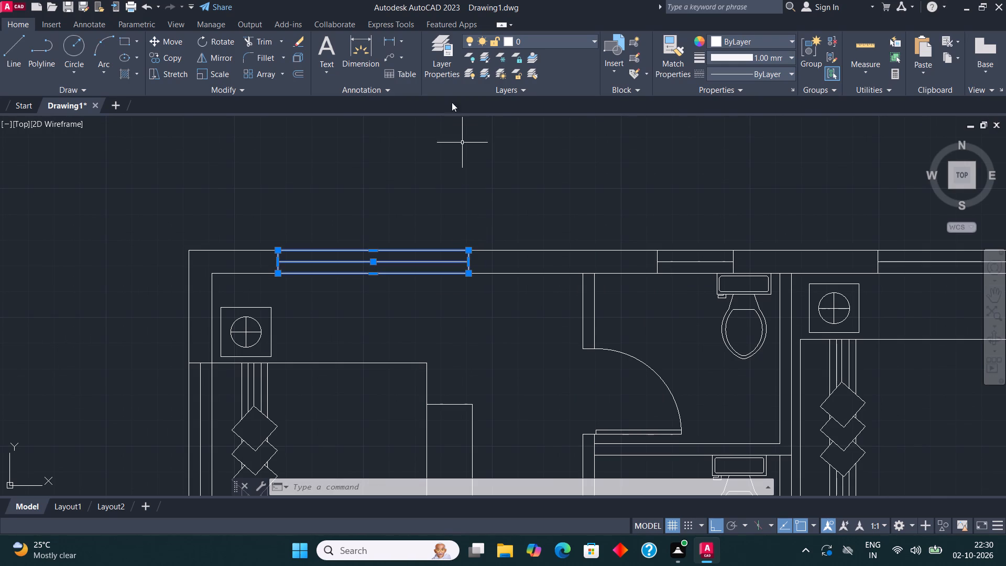
{"action": "left_click", "coordinate": [541, 43]}
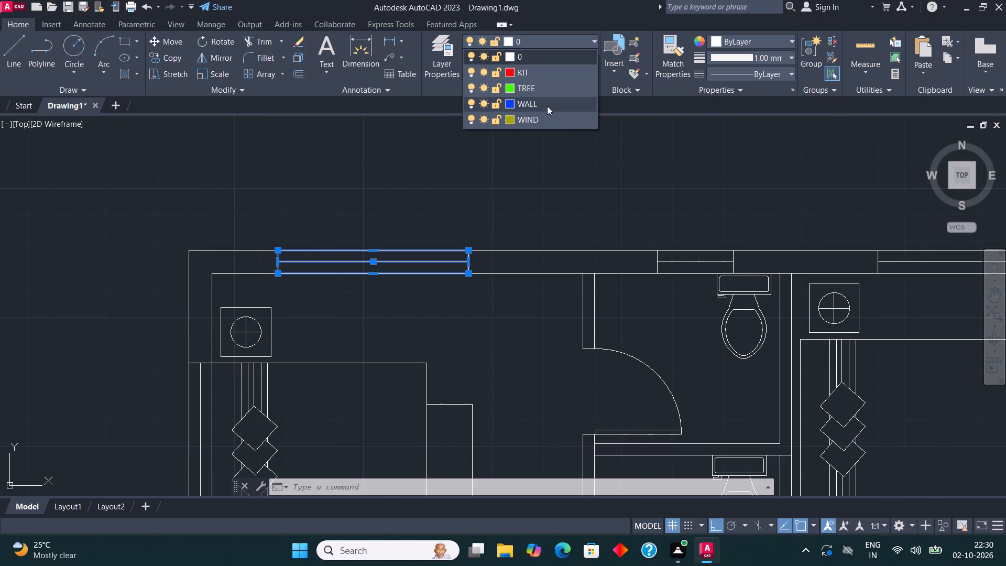
{"action": "left_click", "coordinate": [539, 120]}
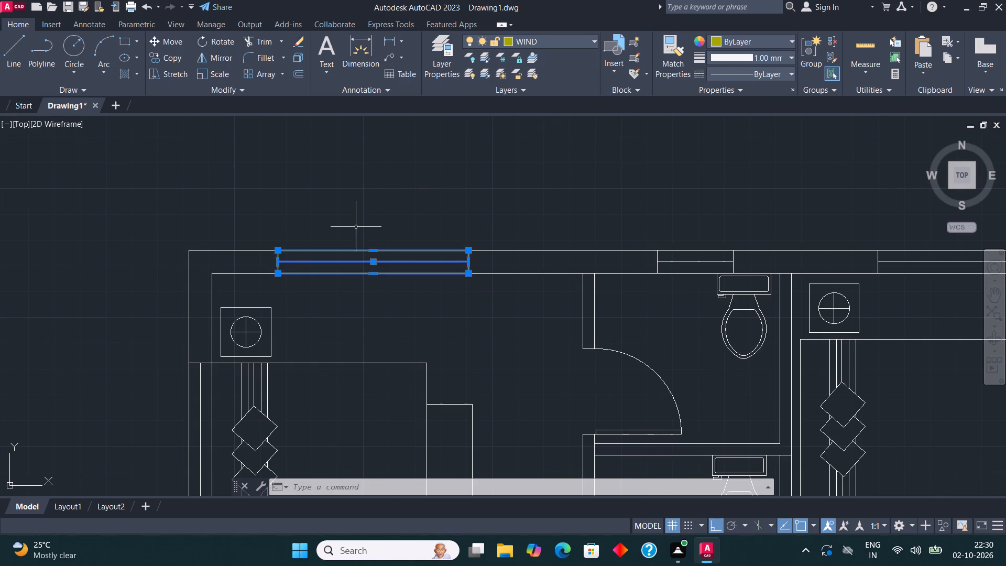
{"action": "key", "text": "Escape"}
Assign the small toilet window in the plan's top wall to the WIND layer.
{"action": "middle_click_drag", "start_coordinate": [574, 251], "coordinate": [427, 241]}
{"action": "scroll", "coordinate": [516, 238], "scroll_direction": "up", "scroll_amount": 2}
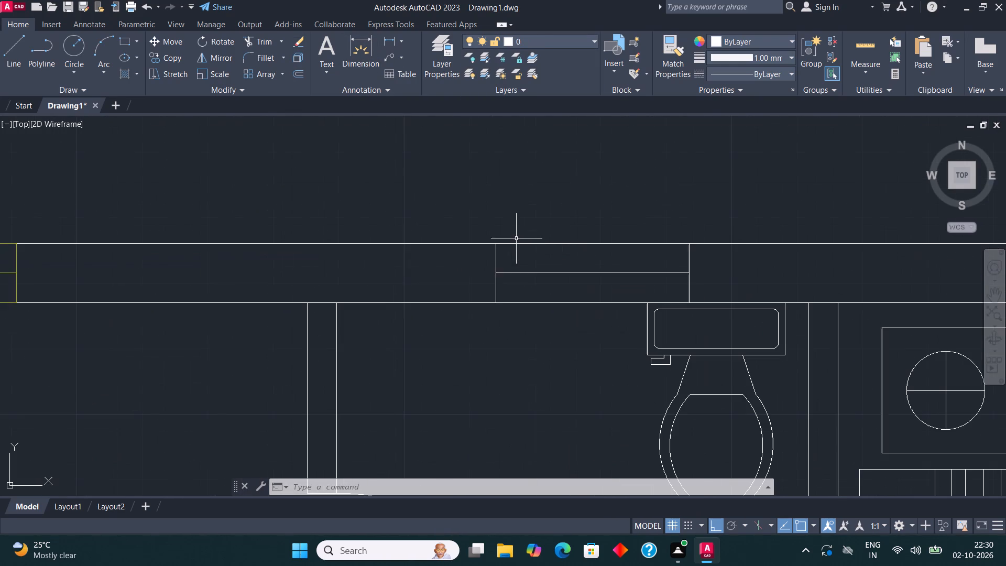
{"action": "left_click", "coordinate": [472, 320]}
{"action": "left_click", "coordinate": [729, 196]}
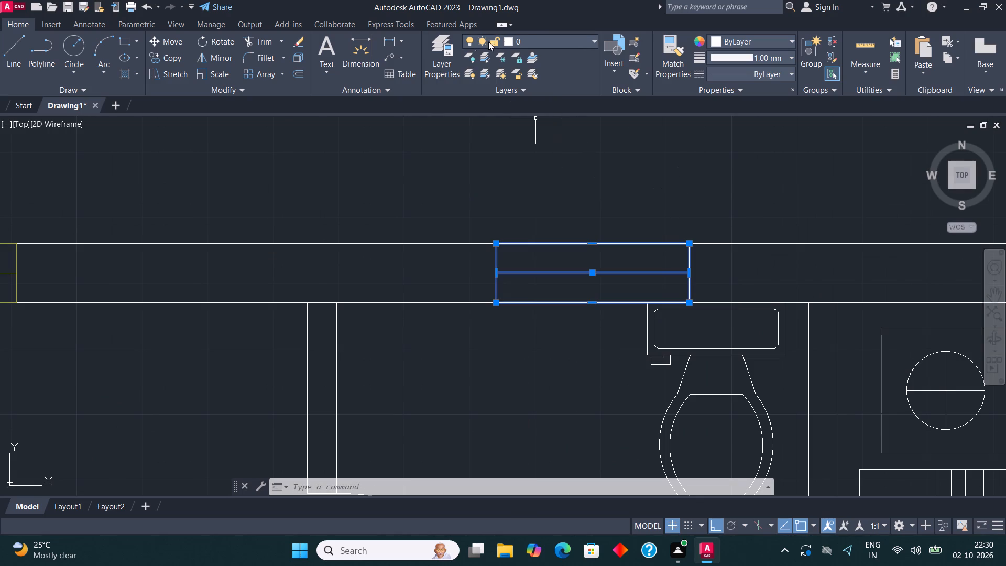
{"action": "left_click", "coordinate": [529, 32]}
{"action": "left_click", "coordinate": [550, 36]}
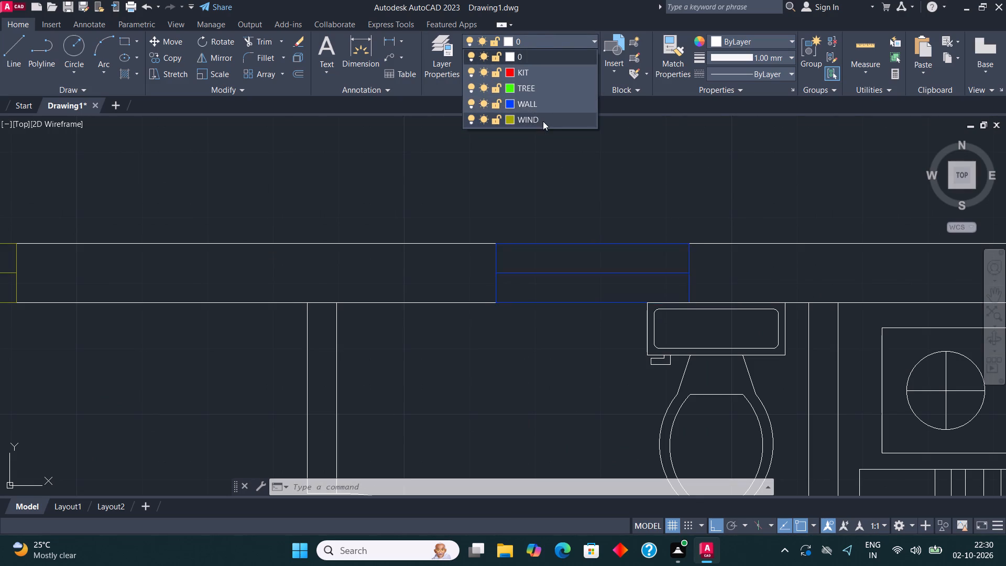
{"action": "left_click", "coordinate": [543, 121]}
{"action": "scroll", "coordinate": [413, 235], "scroll_direction": "down", "scroll_amount": 3}
{"action": "key", "text": "Escape"}
Assign the top-wall windows of the middle and right bedrooms to the WIND layer together.
{"action": "scroll", "coordinate": [619, 258], "scroll_direction": "up", "scroll_amount": 2}
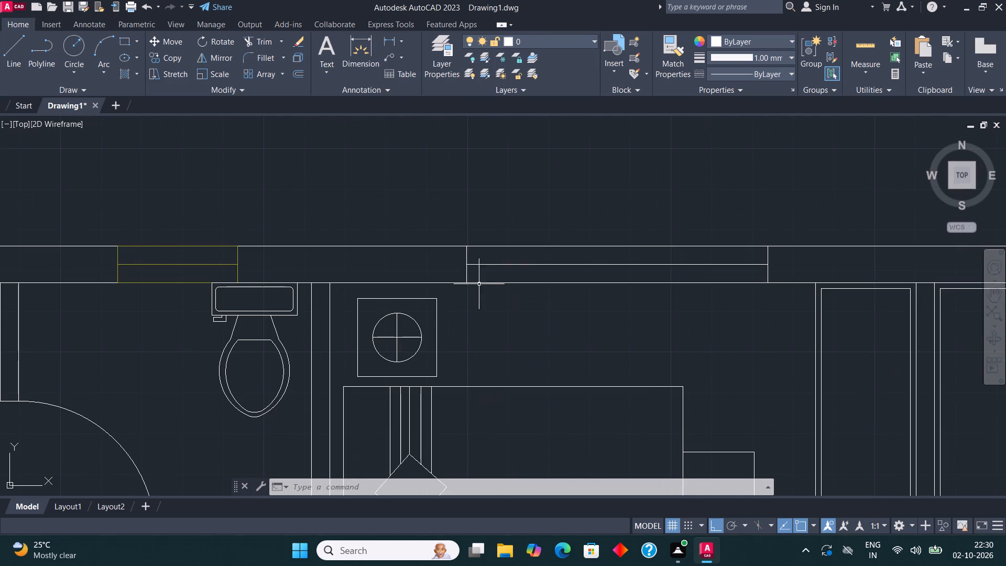
{"action": "left_click", "coordinate": [454, 291]}
{"action": "left_click", "coordinate": [777, 217]}
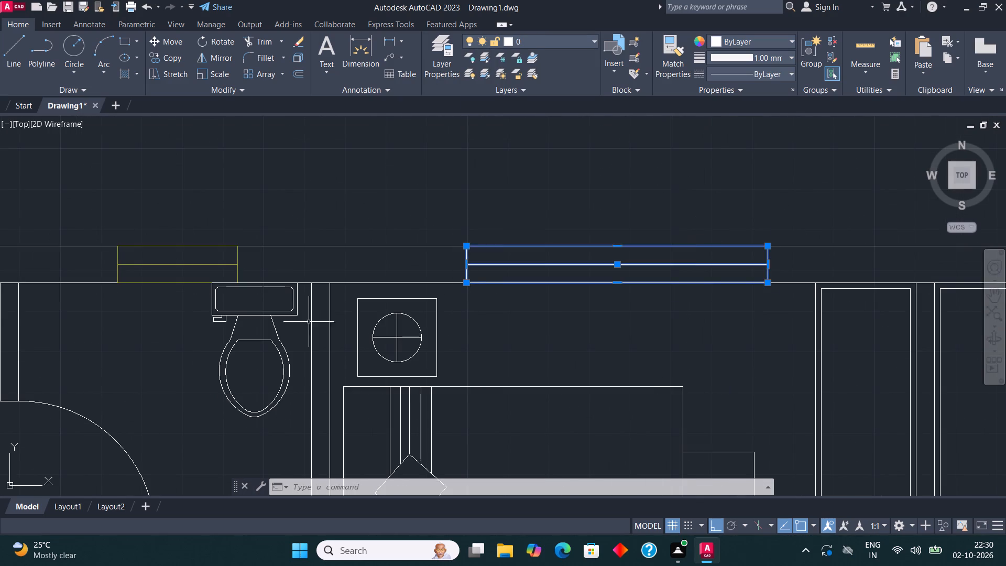
{"action": "scroll", "coordinate": [308, 324], "scroll_direction": "down", "scroll_amount": 3}
{"action": "scroll", "coordinate": [461, 318], "scroll_direction": "up", "scroll_amount": 3}
{"action": "left_click", "coordinate": [575, 309]}
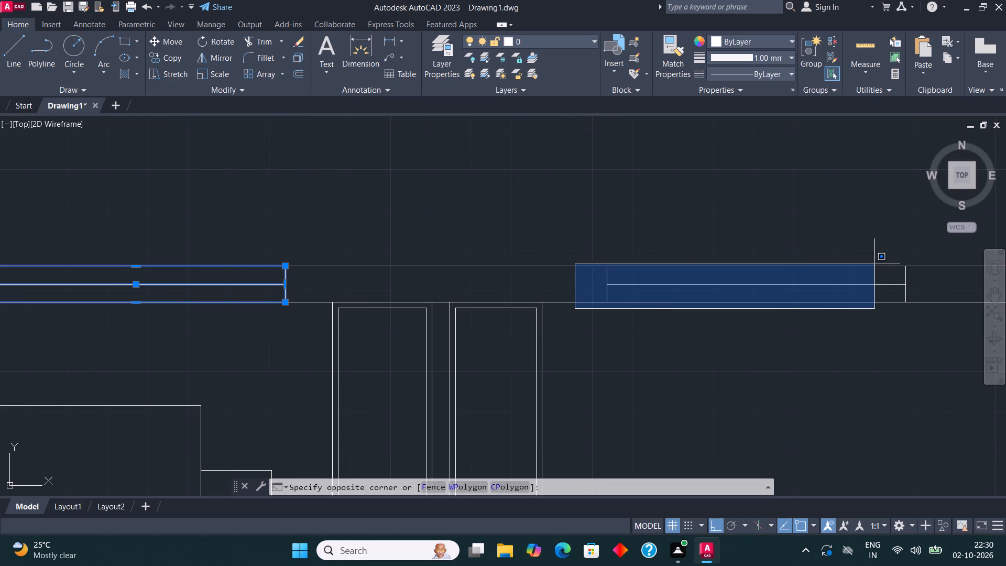
{"action": "left_click", "coordinate": [934, 263]}
{"action": "left_click", "coordinate": [536, 46]}
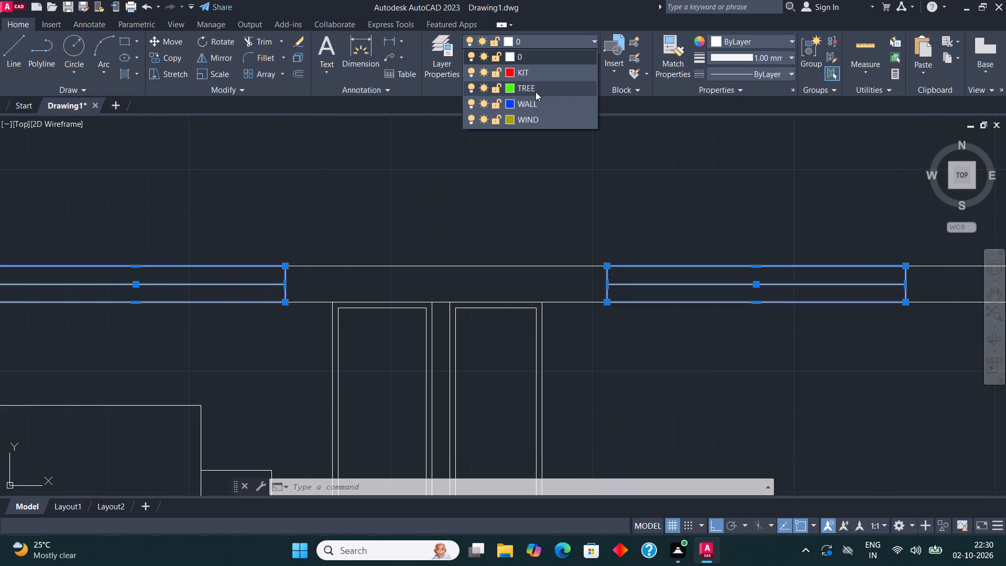
{"action": "left_click", "coordinate": [544, 120]}
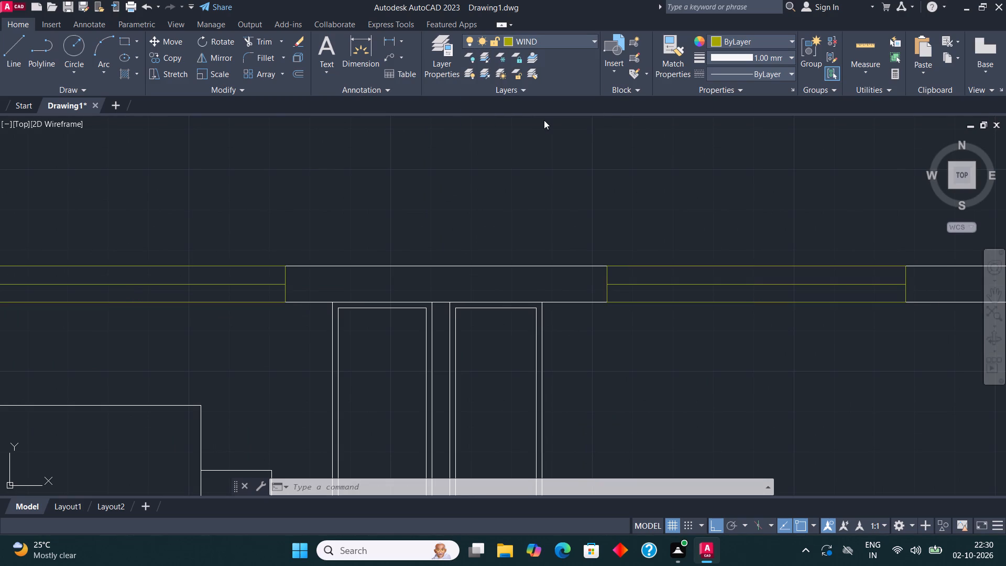
{"action": "key", "text": "Escape"}
Assign the right bedroom's window in the plan's right outer wall to the WIND layer.
{"action": "scroll", "coordinate": [362, 173], "scroll_direction": "down", "scroll_amount": 2}
{"action": "middle_click_drag", "start_coordinate": [561, 225], "coordinate": [508, 185]}
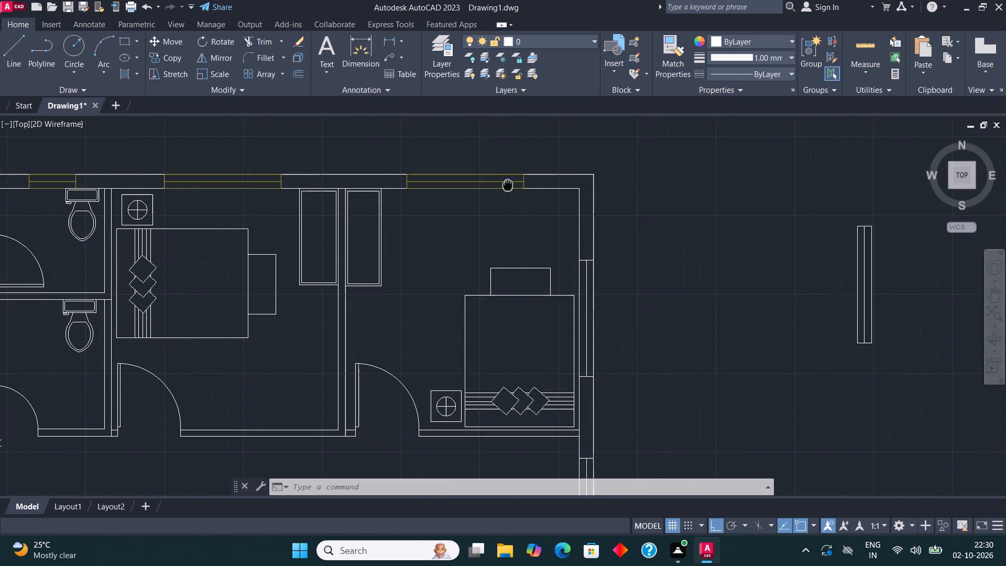
{"action": "middle_click_drag", "start_coordinate": [508, 185], "coordinate": [479, 164]}
{"action": "scroll", "coordinate": [555, 323], "scroll_direction": "up", "scroll_amount": 2}
{"action": "left_click", "coordinate": [526, 417]}
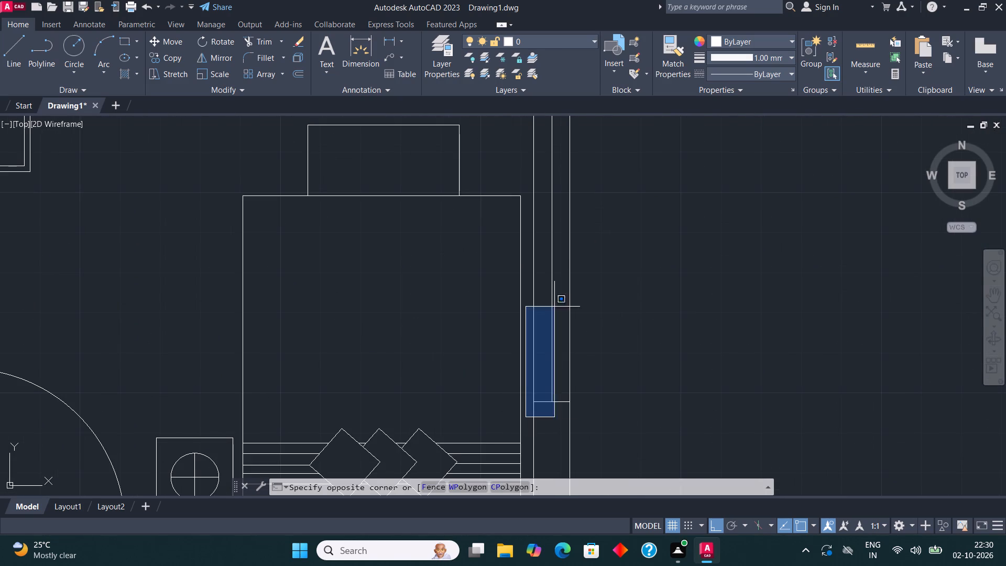
{"action": "scroll", "coordinate": [612, 201], "scroll_direction": "down", "scroll_amount": 1}
{"action": "left_click", "coordinate": [598, 128]}
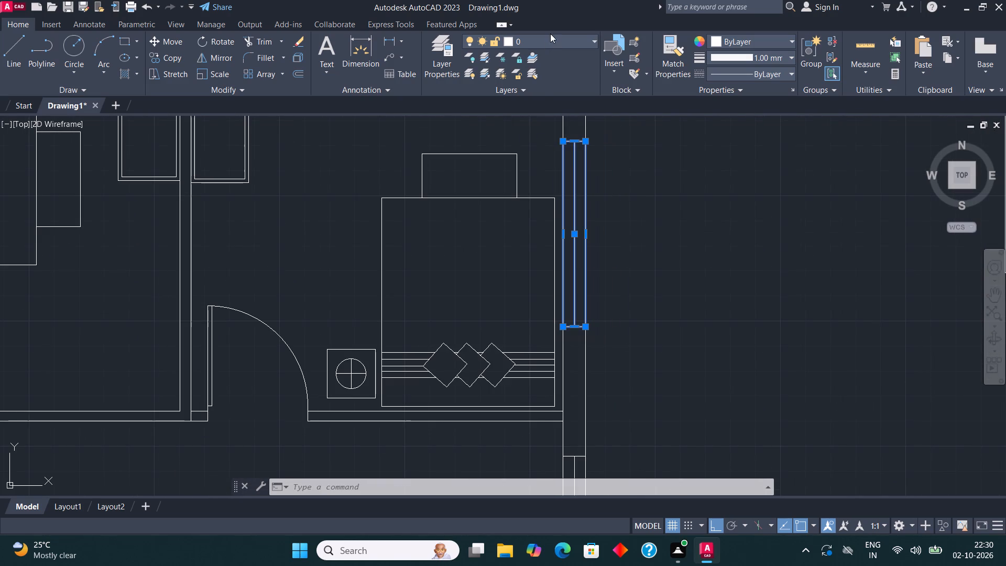
{"action": "left_click", "coordinate": [550, 34]}
{"action": "left_click", "coordinate": [552, 40]}
{"action": "left_click", "coordinate": [540, 117]}
{"action": "scroll", "coordinate": [445, 195], "scroll_direction": "down", "scroll_amount": 3}
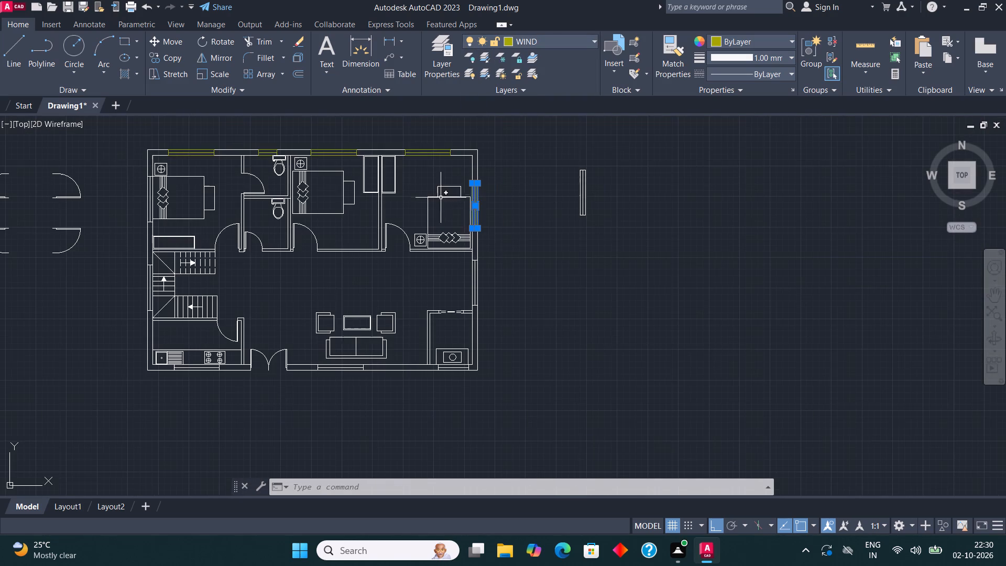
{"action": "key", "text": "Escape"}
Assign the living area's window in the right outer wall to the WIND layer.
{"action": "scroll", "coordinate": [464, 282], "scroll_direction": "up", "scroll_amount": 3}
{"action": "left_click", "coordinate": [475, 384]}
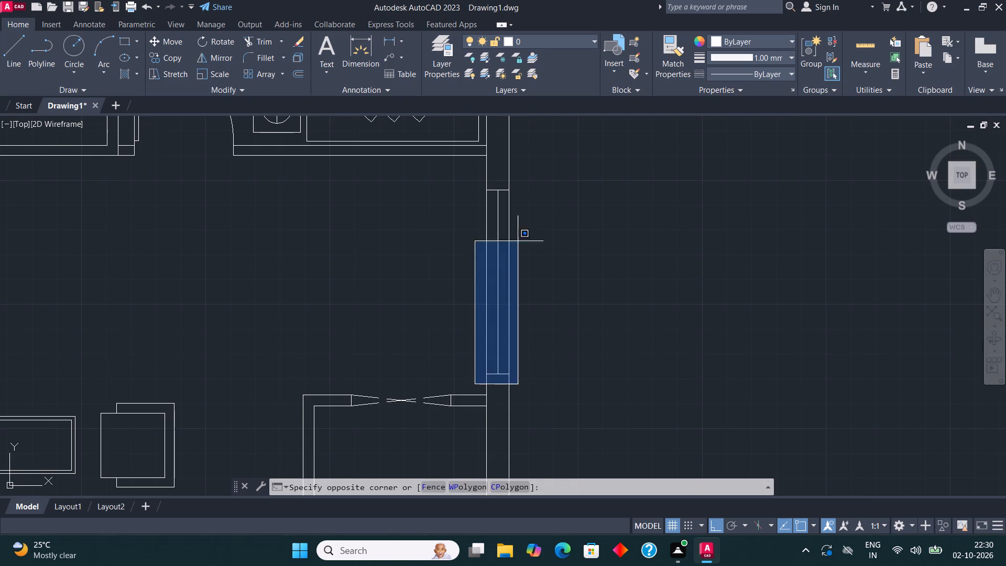
{"action": "left_click", "coordinate": [522, 188]}
{"action": "left_click", "coordinate": [560, 38]}
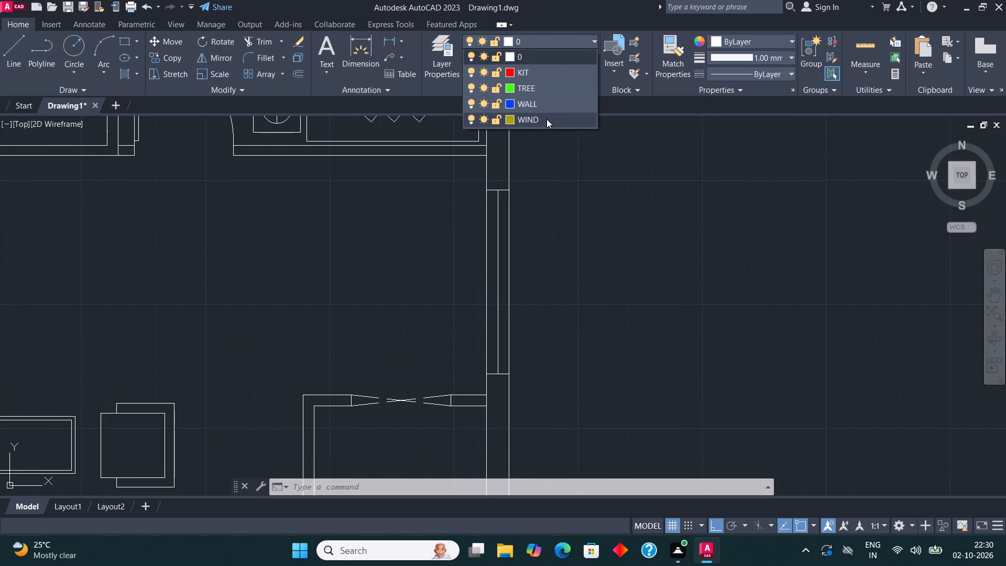
{"action": "left_click", "coordinate": [546, 119]}
{"action": "scroll", "coordinate": [534, 156], "scroll_direction": "down", "scroll_amount": 2}
{"action": "key", "text": "Escape"}
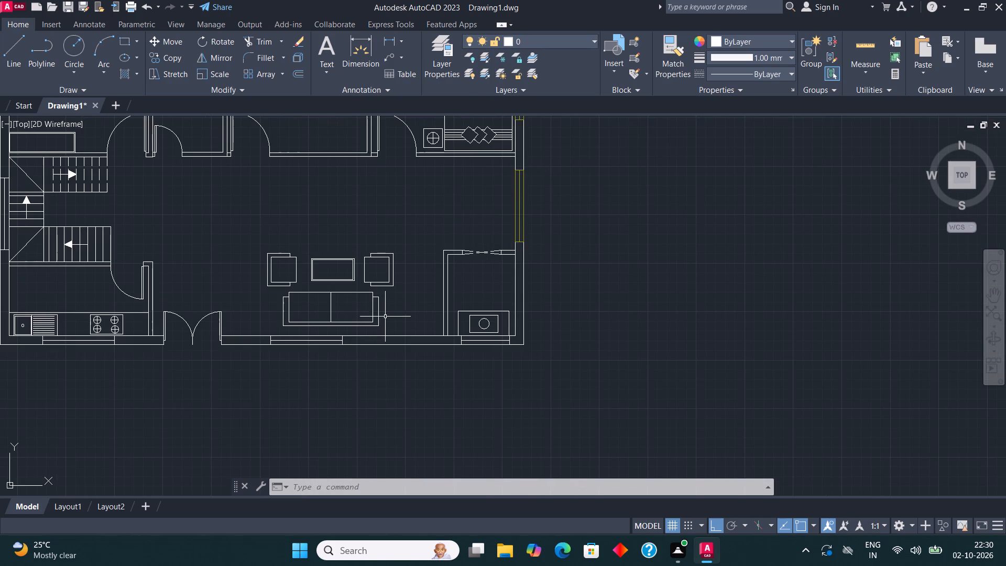
Assign the bottom-wall window of the small lower-right corner room to the WIND layer.
{"action": "scroll", "coordinate": [451, 353], "scroll_direction": "up", "scroll_amount": 3}
{"action": "left_click", "coordinate": [452, 354]}
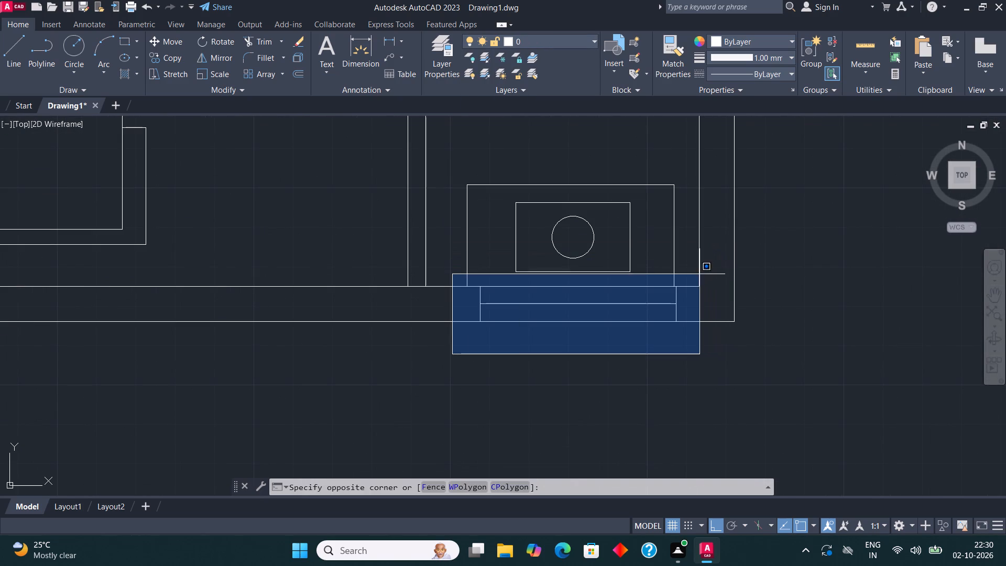
{"action": "left_click", "coordinate": [694, 278]}
{"action": "left_click", "coordinate": [543, 39]}
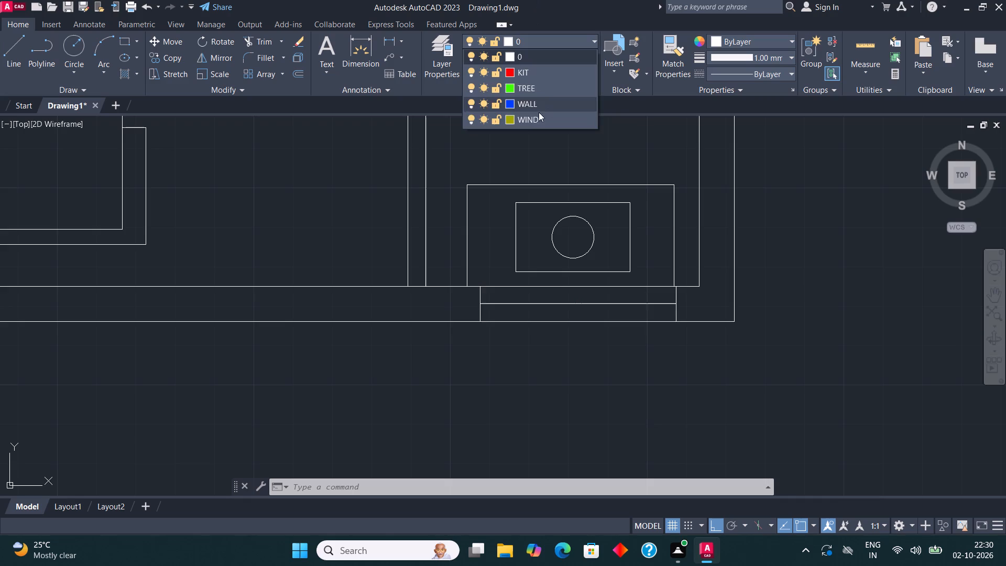
{"action": "left_click", "coordinate": [538, 117]}
{"action": "scroll", "coordinate": [624, 216], "scroll_direction": "down", "scroll_amount": 3}
{"action": "key", "text": "Escape"}
Assign the bottom-wall window behind the living room sofa to the WIND layer.
{"action": "scroll", "coordinate": [445, 239], "scroll_direction": "up", "scroll_amount": 3}
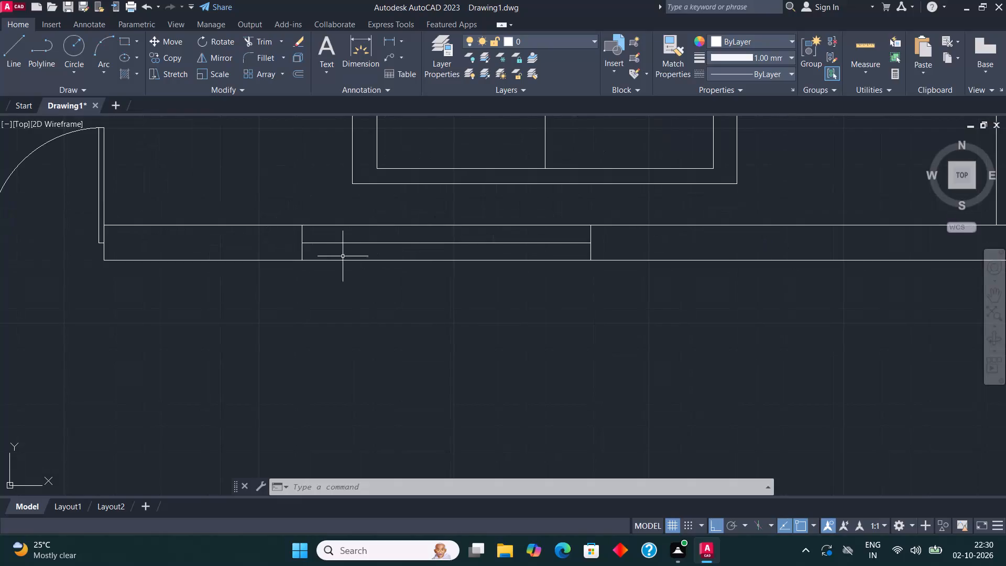
{"action": "left_click", "coordinate": [268, 286]}
{"action": "left_click", "coordinate": [605, 210]}
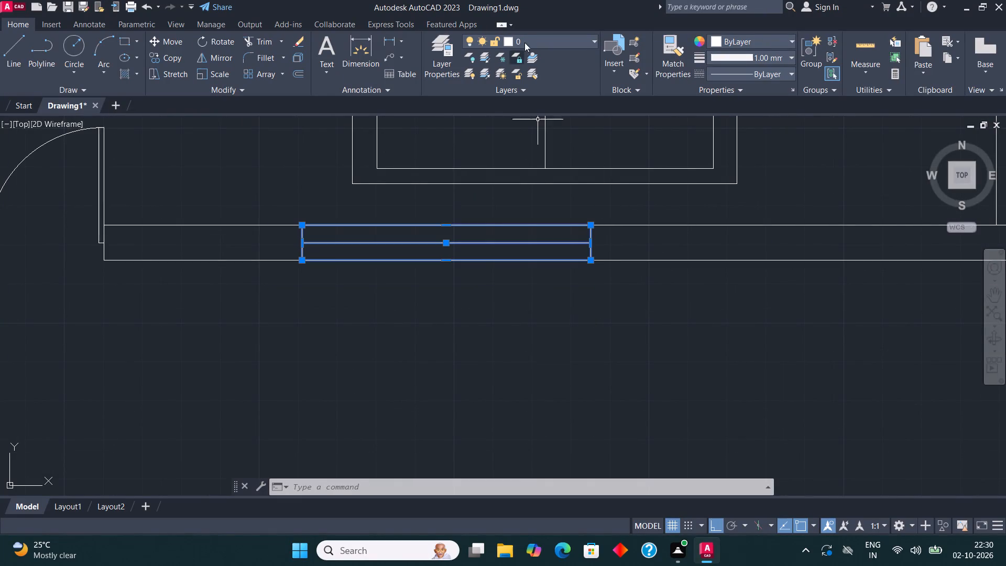
{"action": "left_click", "coordinate": [526, 38]}
{"action": "left_click", "coordinate": [533, 118]}
{"action": "scroll", "coordinate": [581, 195], "scroll_direction": "down", "scroll_amount": 4}
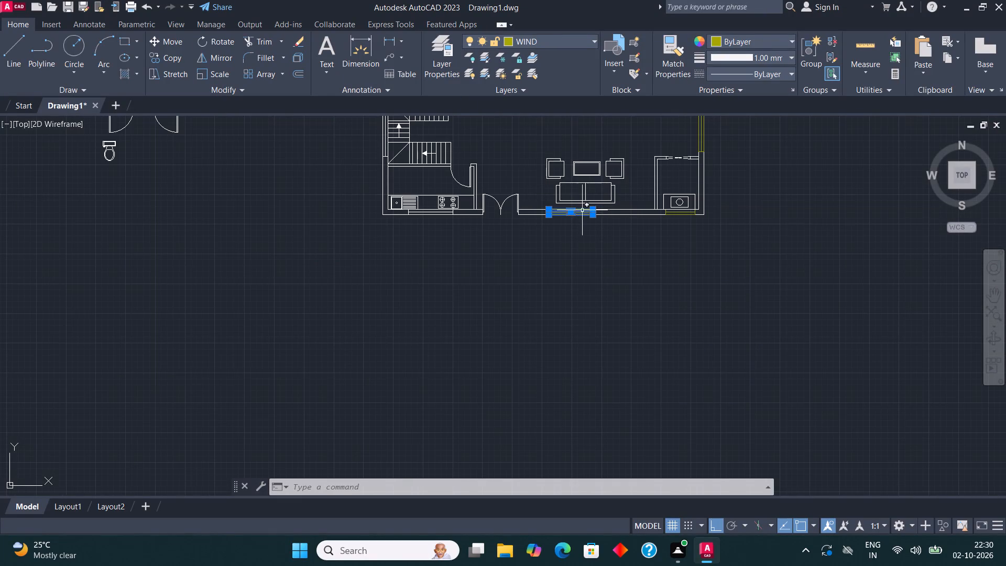
{"action": "key", "text": "Escape"}
Assign the kitchen window below the sink and stove counter to the WIND layer.
{"action": "scroll", "coordinate": [394, 209], "scroll_direction": "up", "scroll_amount": 4}
{"action": "left_click", "coordinate": [443, 260]}
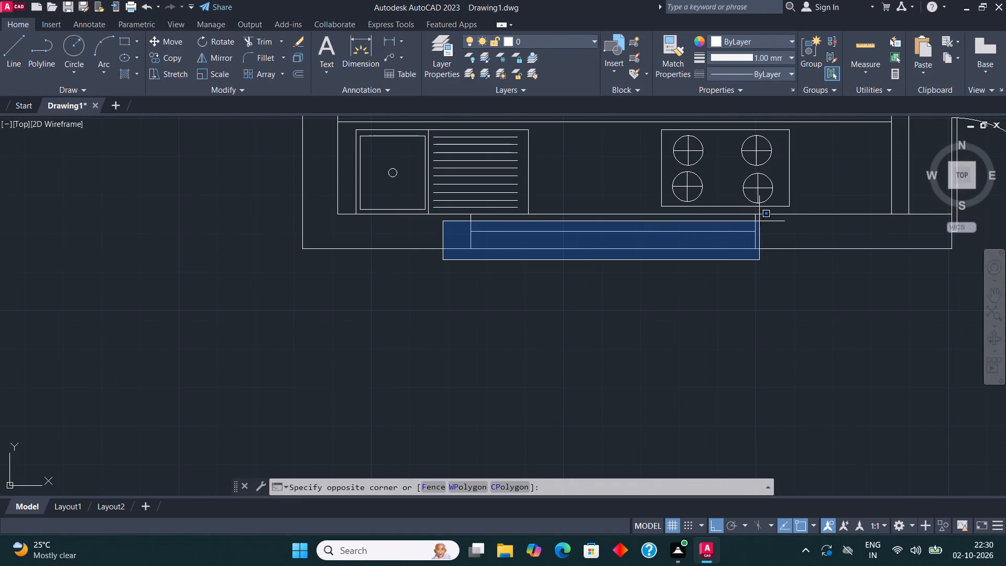
{"action": "left_click", "coordinate": [775, 210]}
{"action": "left_click", "coordinate": [571, 38]}
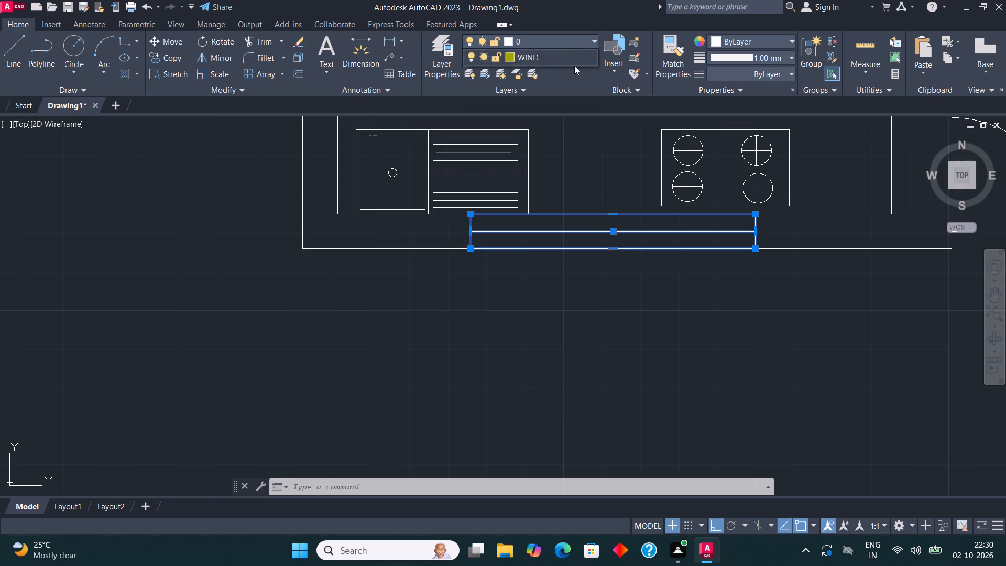
{"action": "left_click", "coordinate": [557, 119]}
{"action": "scroll", "coordinate": [525, 254], "scroll_direction": "down", "scroll_amount": 3}
{"action": "key", "text": "Escape"}
Assign the window beside the staircase in the left outer wall to the WIND layer.
{"action": "middle_click_drag", "start_coordinate": [517, 191], "coordinate": [508, 257]}
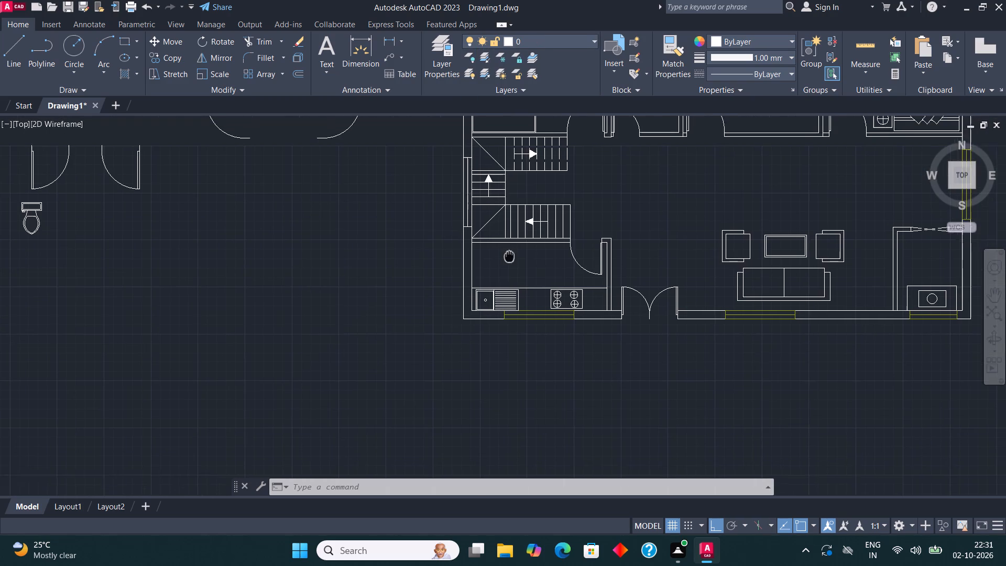
{"action": "middle_click_drag", "start_coordinate": [508, 257], "coordinate": [507, 261]}
{"action": "middle_click_drag", "start_coordinate": [511, 208], "coordinate": [499, 279]}
{"action": "scroll", "coordinate": [386, 299], "scroll_direction": "up", "scroll_amount": 2}
{"action": "middle_click_drag", "start_coordinate": [620, 289], "coordinate": [625, 285]}
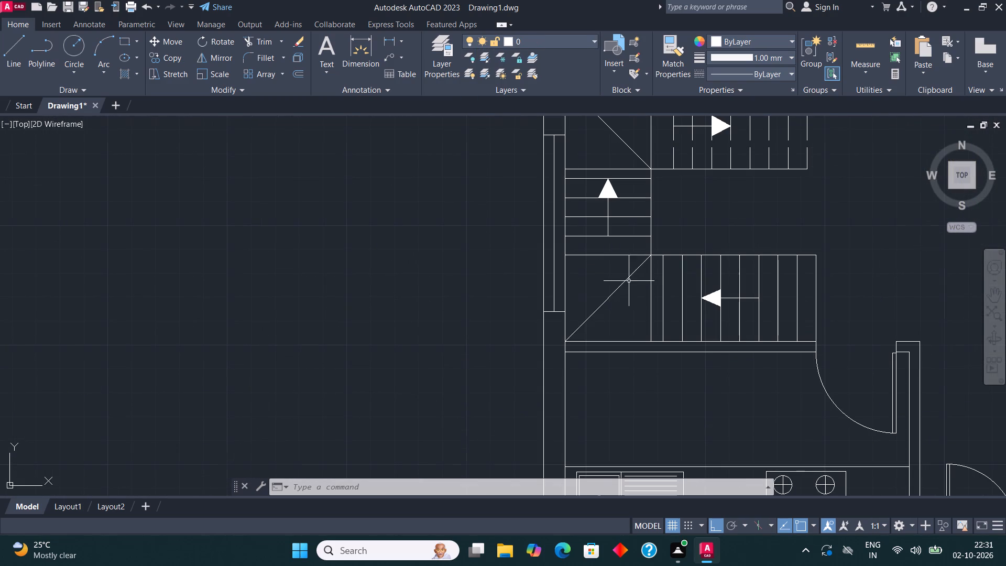
{"action": "middle_click_drag", "start_coordinate": [625, 285], "coordinate": [542, 365]}
{"action": "scroll", "coordinate": [542, 365], "scroll_direction": "up", "scroll_amount": 1}
{"action": "left_click", "coordinate": [402, 416]}
{"action": "scroll", "coordinate": [447, 222], "scroll_direction": "down", "scroll_amount": 1}
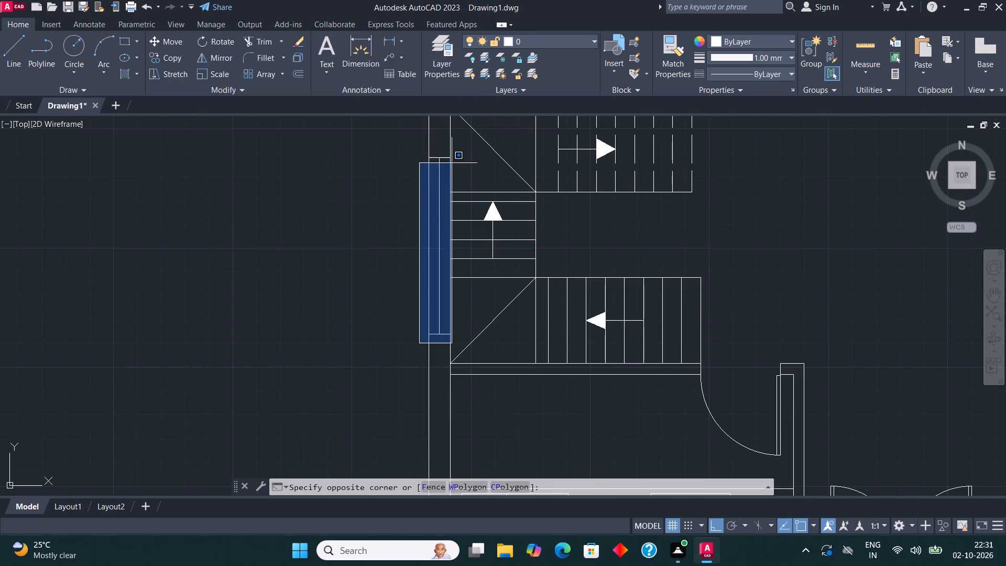
{"action": "left_click", "coordinate": [454, 143]}
{"action": "left_click", "coordinate": [576, 42]}
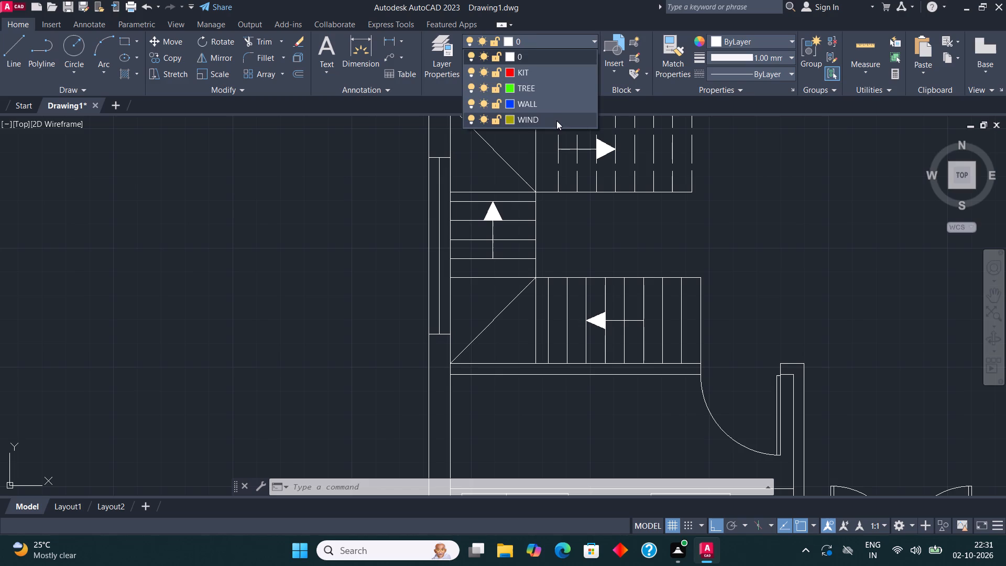
{"action": "left_click", "coordinate": [556, 121]}
{"action": "middle_click_drag", "start_coordinate": [513, 258], "coordinate": [492, 385]}
{"action": "key", "text": "Escape"}
Assign the upper-left bedroom's window in the left outer wall to the WIND layer.
{"action": "middle_click_drag", "start_coordinate": [573, 212], "coordinate": [493, 318]}
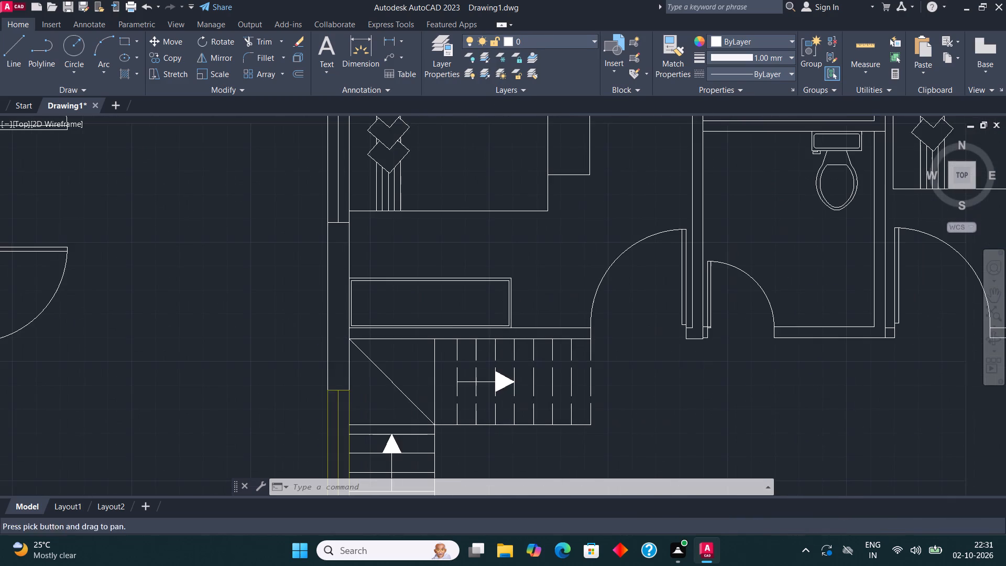
{"action": "scroll", "coordinate": [437, 323], "scroll_direction": "down", "scroll_amount": 1}
{"action": "scroll", "coordinate": [378, 217], "scroll_direction": "up", "scroll_amount": 1}
{"action": "left_click", "coordinate": [351, 296]}
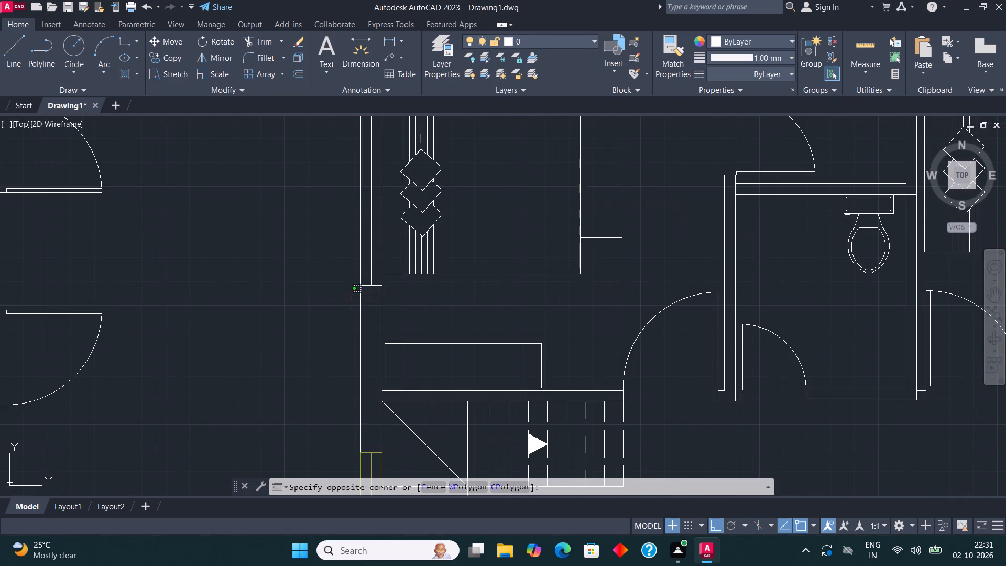
{"action": "scroll", "coordinate": [349, 296], "scroll_direction": "down", "scroll_amount": 1}
{"action": "left_click", "coordinate": [377, 175]}
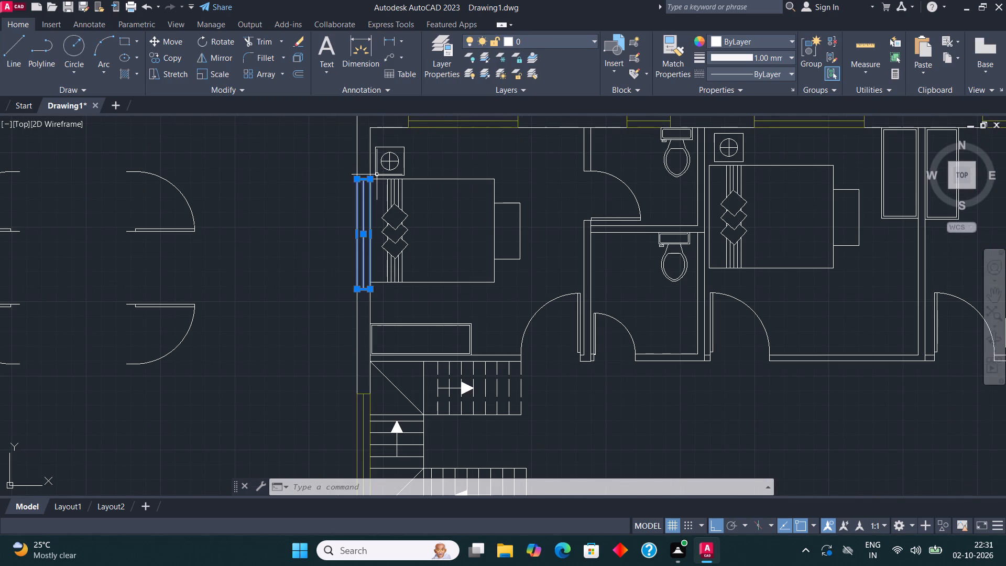
{"action": "left_click", "coordinate": [546, 43]}
{"action": "left_click", "coordinate": [535, 123]}
{"action": "scroll", "coordinate": [463, 225], "scroll_direction": "down", "scroll_amount": 2}
{"action": "key", "text": "Escape"}
{"action": "middle_click_drag", "start_coordinate": [595, 243], "coordinate": [474, 178]}
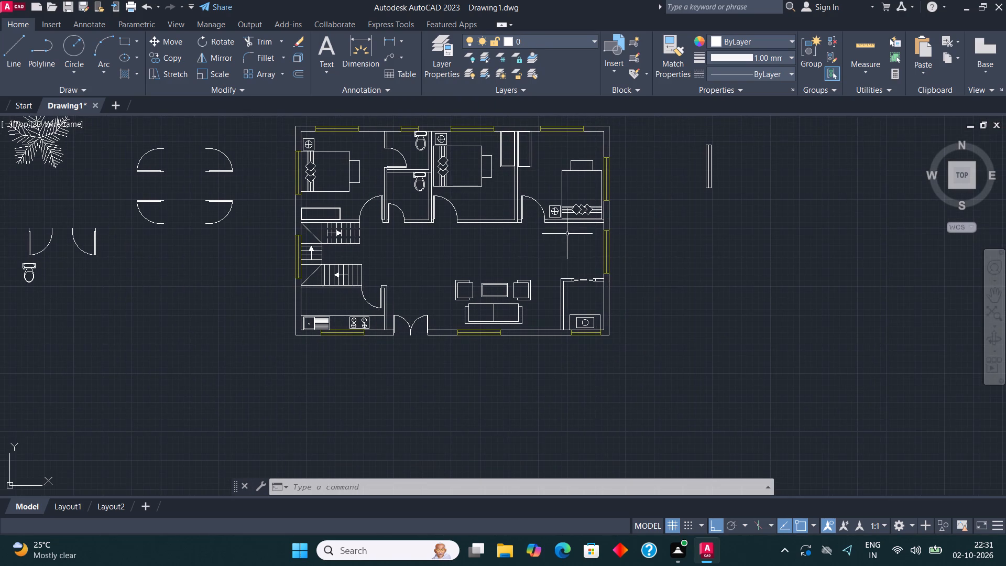
Create a new layer named DOOR with index colour 140.
{"action": "scroll", "coordinate": [566, 220], "scroll_direction": "up", "scroll_amount": 2}
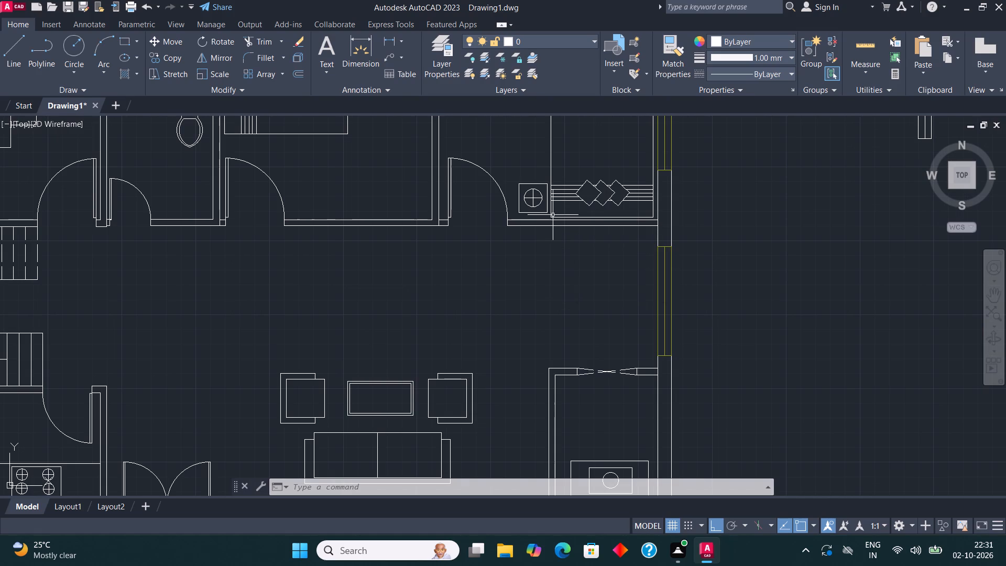
{"action": "scroll", "coordinate": [563, 222], "scroll_direction": "down", "scroll_amount": 2}
{"action": "middle_click_drag", "start_coordinate": [495, 273], "coordinate": [528, 293]}
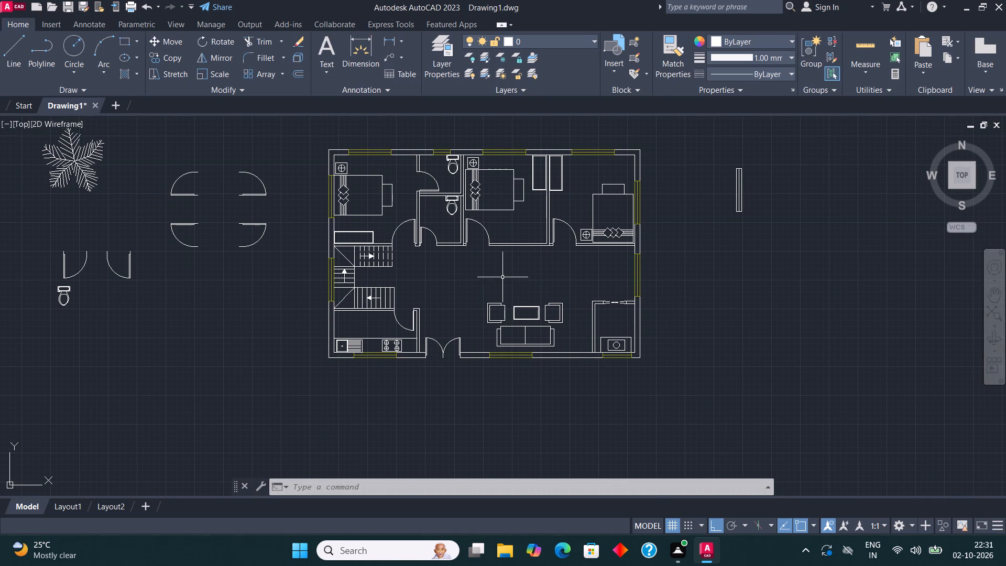
{"action": "left_click", "coordinate": [448, 51]}
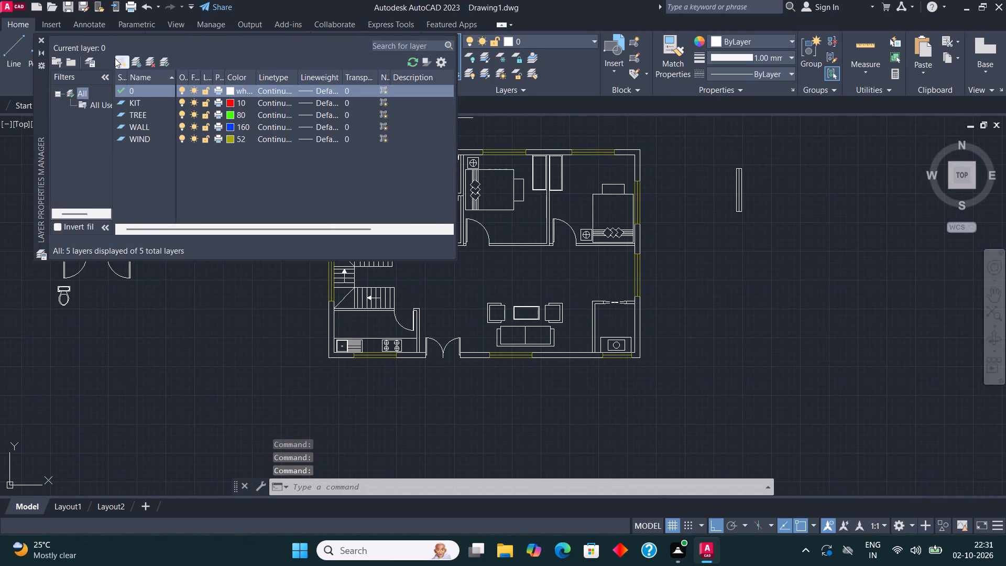
{"action": "left_click", "coordinate": [115, 58]}
{"action": "type", "text": "DOOR"}
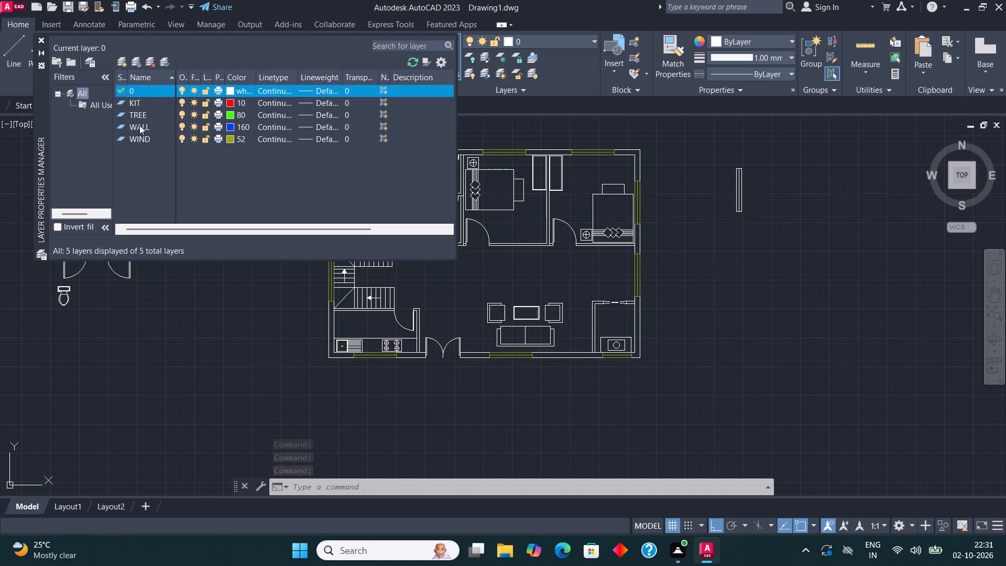
{"action": "left_click", "coordinate": [116, 59]}
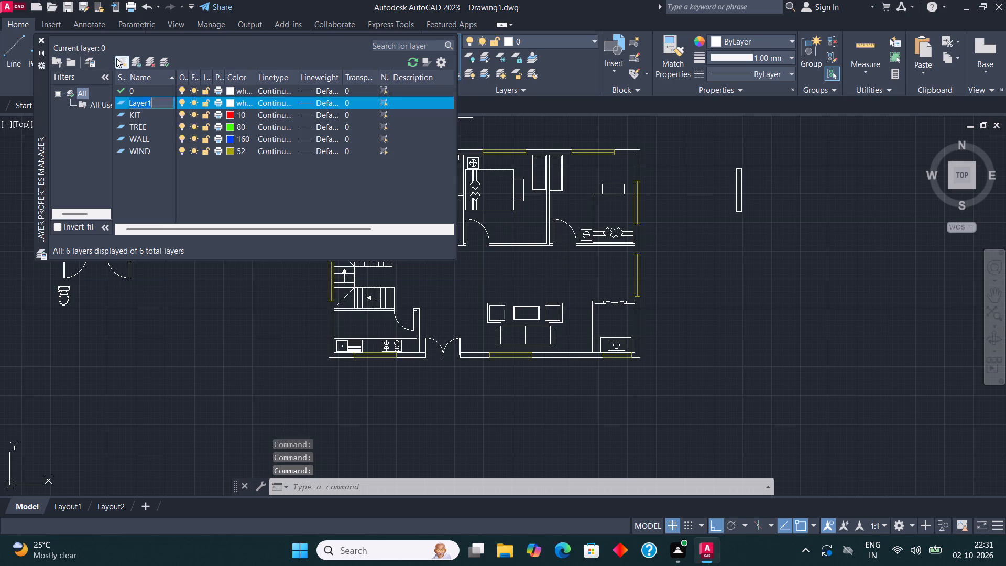
{"action": "type", "text": "DOOR"}
{"action": "left_click", "coordinate": [231, 101]}
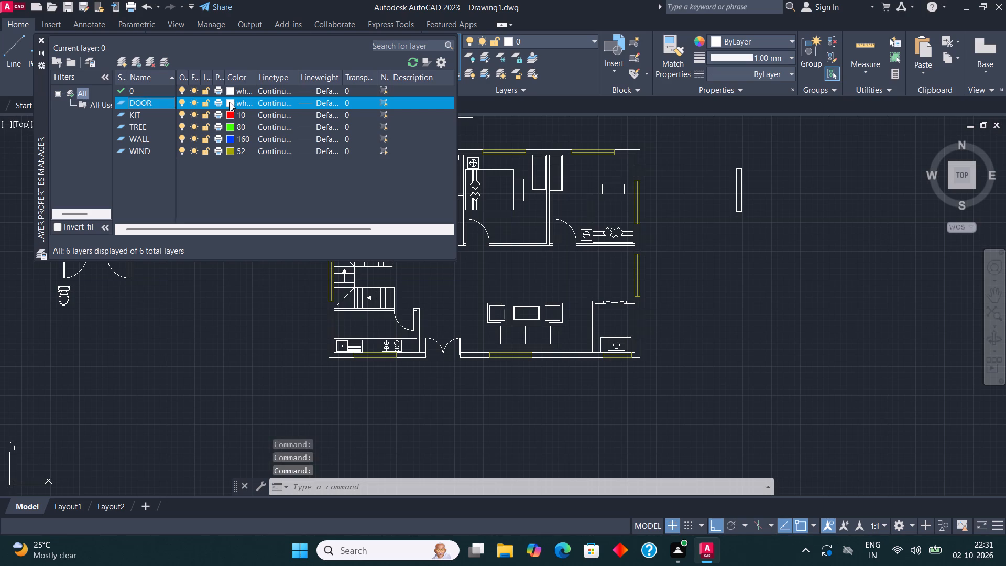
{"action": "left_click", "coordinate": [515, 230]}
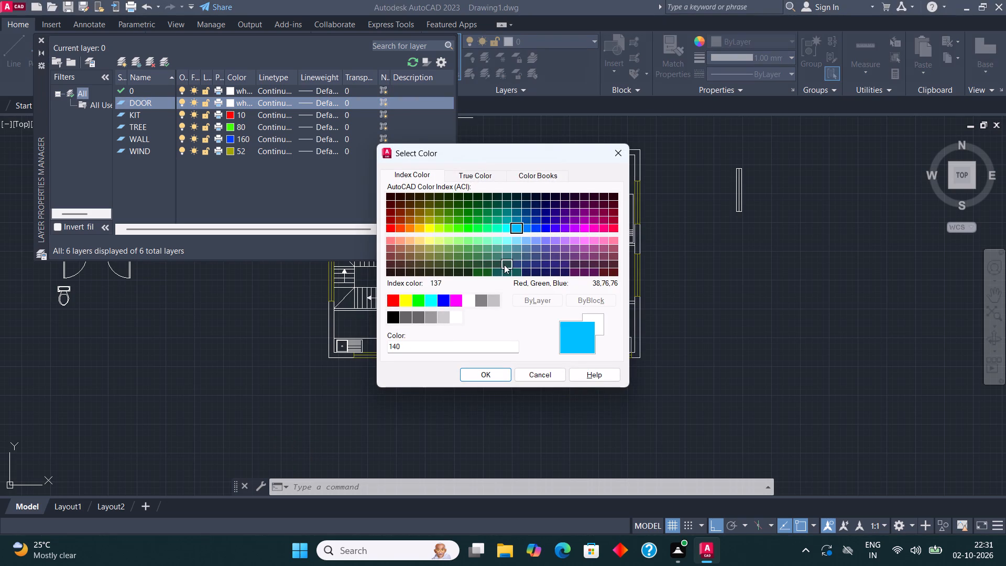
{"action": "left_click", "coordinate": [484, 368]}
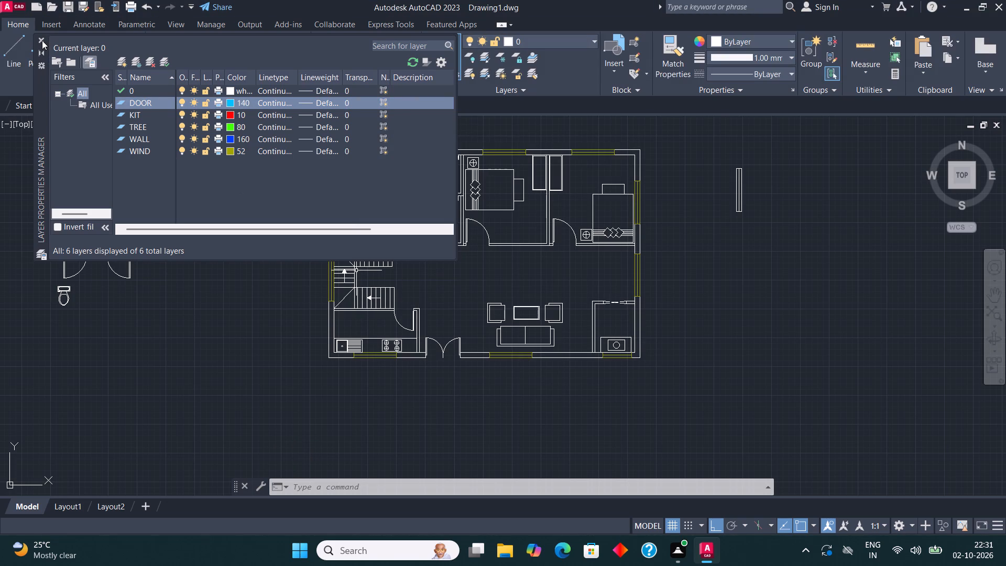
{"action": "left_click", "coordinate": [41, 40]}
Assign all door blocks, selected by similarity to the middle bedroom's door, to the DOOR layer.
{"action": "left_click", "coordinate": [482, 227]}
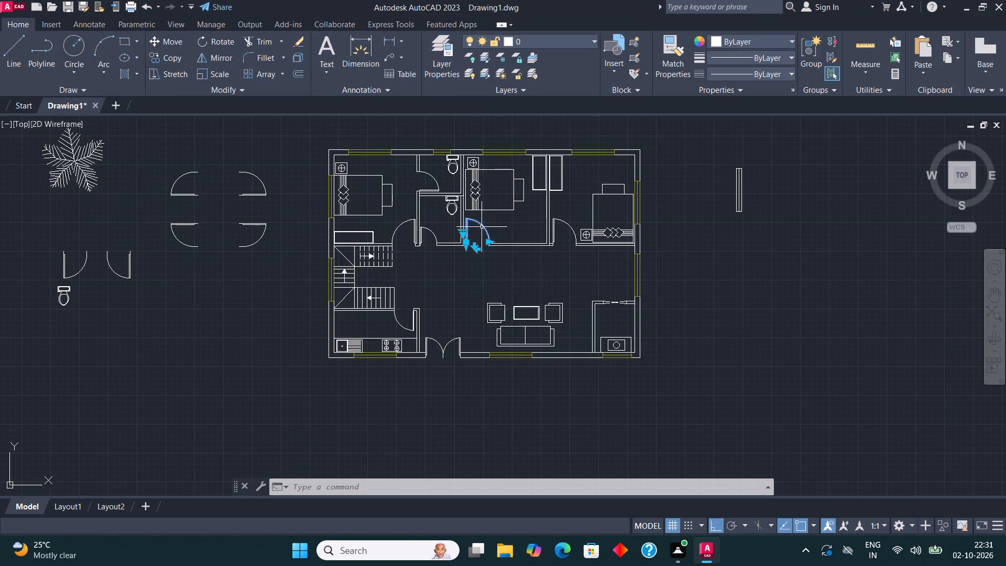
{"action": "right_click", "coordinate": [486, 230]}
{"action": "left_click", "coordinate": [551, 408]}
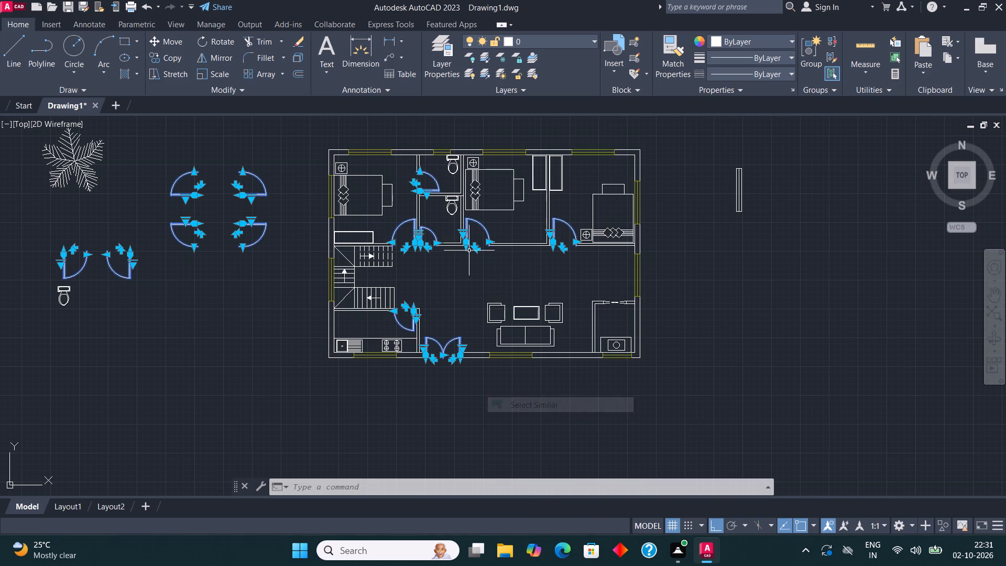
{"action": "left_click", "coordinate": [526, 38]}
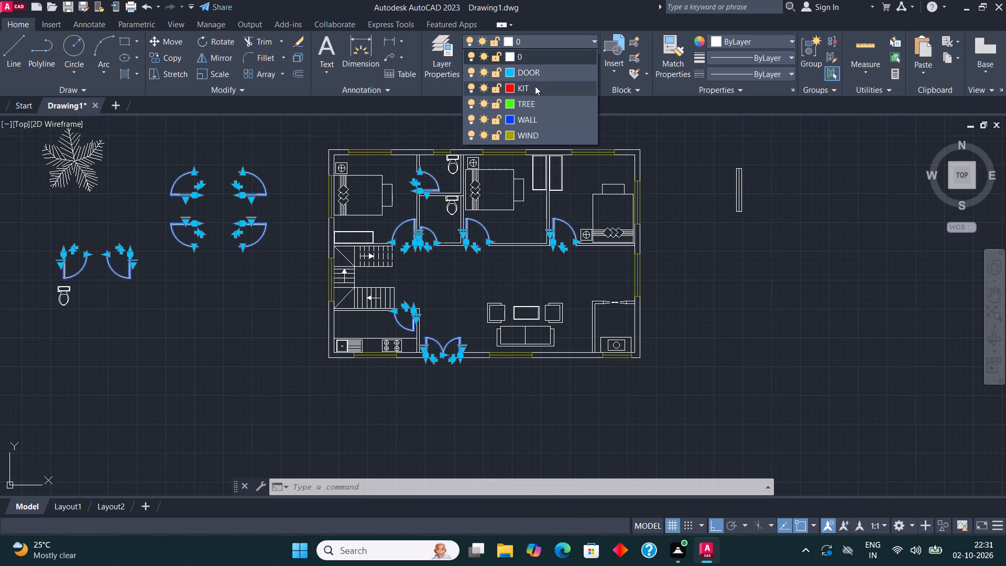
{"action": "left_click", "coordinate": [542, 71]}
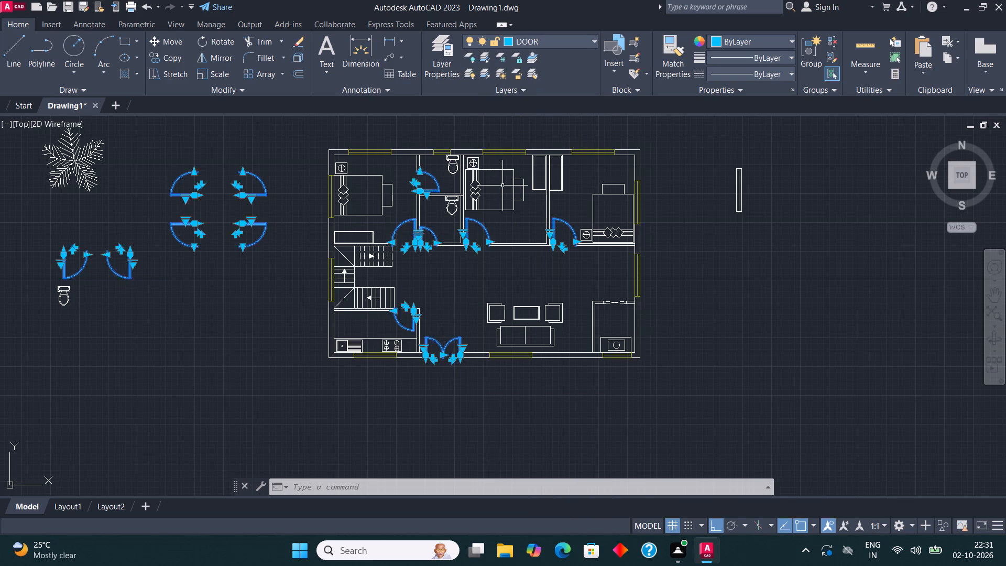
{"action": "key", "text": "Escape"}
Assign the upper-left bedroom's bed, pillows, bedside table and foot bench to the WIND layer.
{"action": "middle_click_drag", "start_coordinate": [478, 177], "coordinate": [475, 200]}
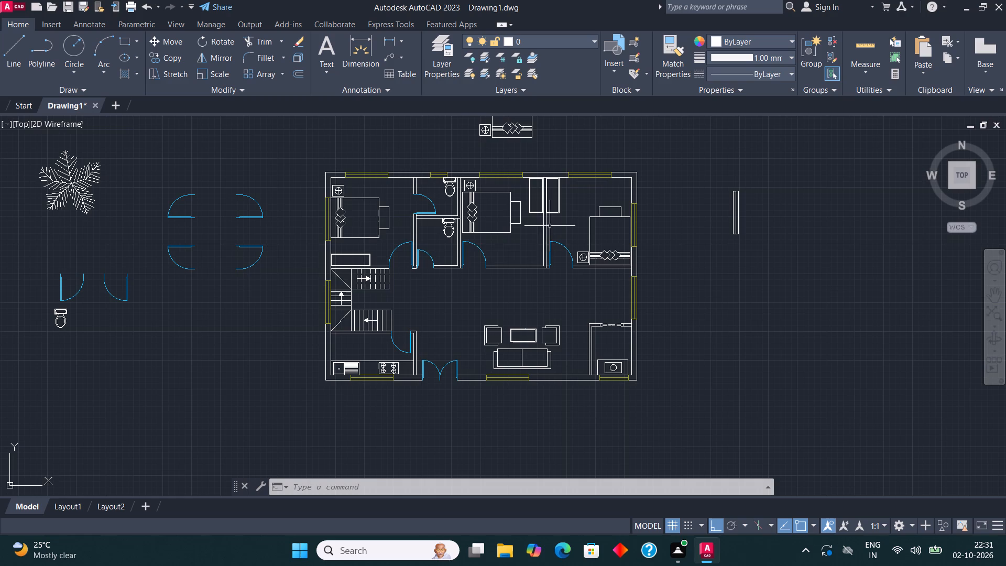
{"action": "scroll", "coordinate": [321, 207], "scroll_direction": "up", "scroll_amount": 2}
{"action": "middle_click_drag", "start_coordinate": [426, 209], "coordinate": [416, 245]}
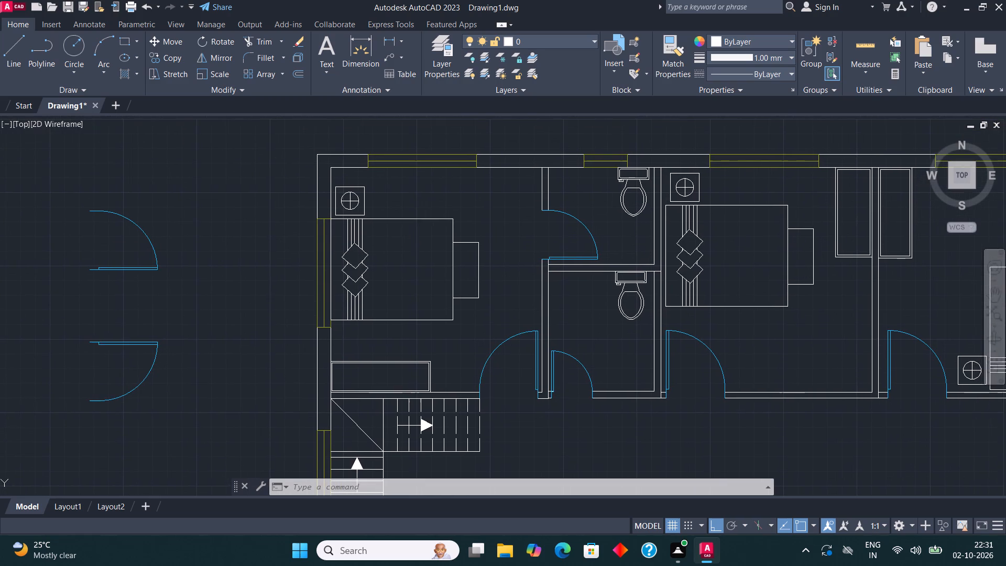
{"action": "left_click", "coordinate": [507, 326]}
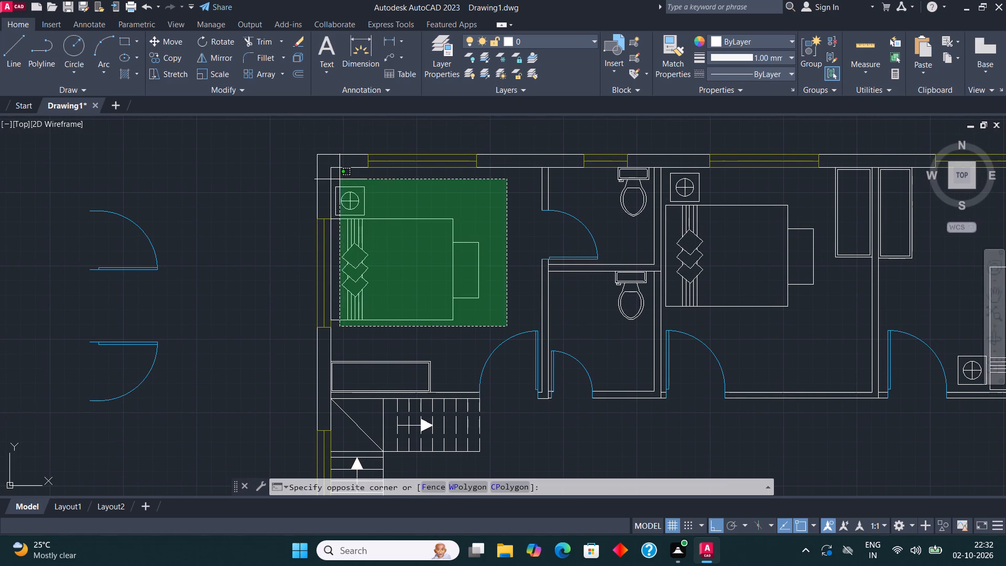
{"action": "left_click", "coordinate": [340, 179]}
{"action": "left_click", "coordinate": [533, 35]}
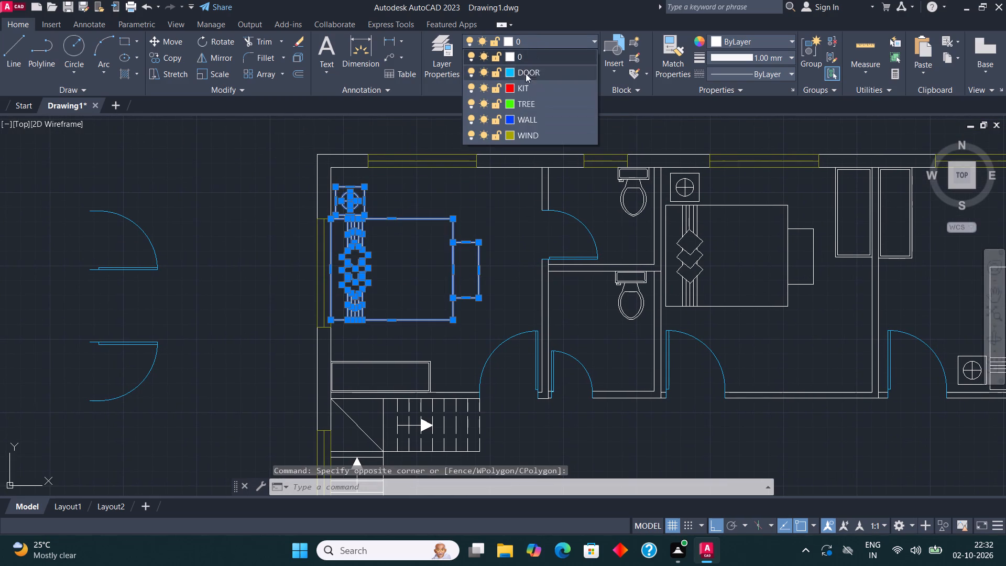
{"action": "left_click", "coordinate": [527, 132]}
{"action": "key", "text": "Escape"}
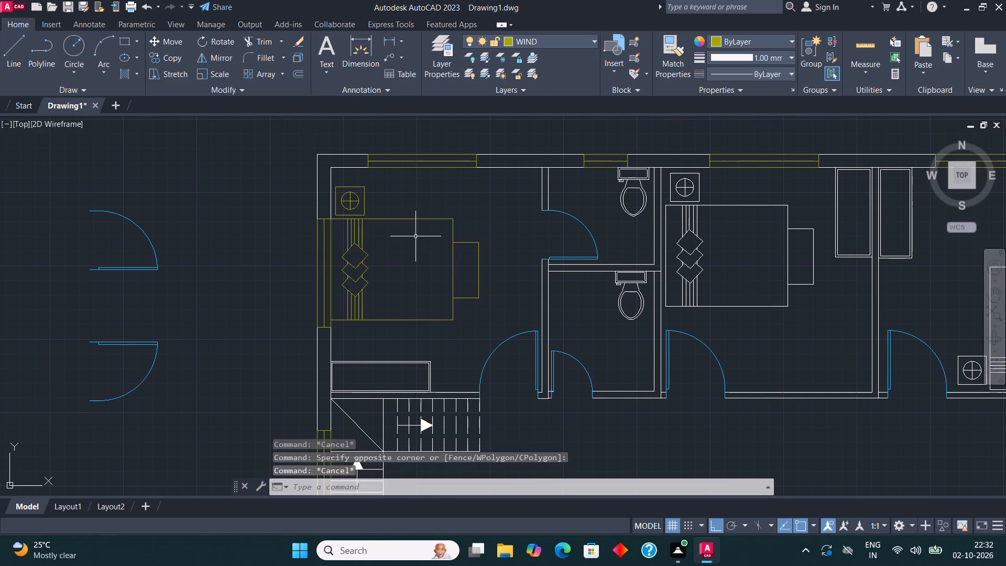
Assign the upper-left bedroom's cabinet, both wardrobes, and the middle and upper-right bedrooms' beds with their side tables and benches to the WIND layer.
{"action": "left_click_drag", "start_coordinate": [442, 386], "coordinate": [438, 382]}
{"action": "left_click", "coordinate": [401, 346]}
{"action": "scroll", "coordinate": [400, 345], "scroll_direction": "down", "scroll_amount": 3}
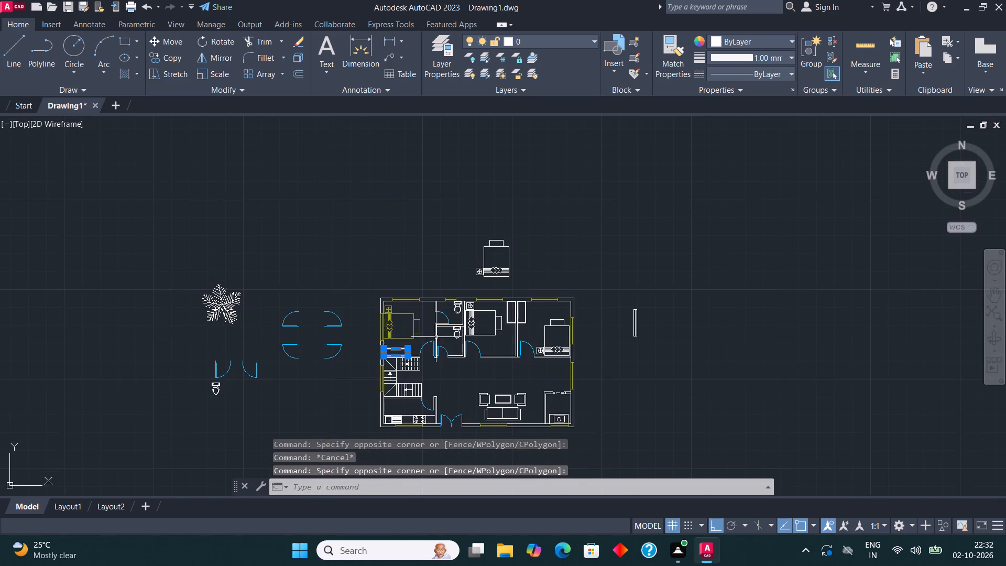
{"action": "scroll", "coordinate": [556, 317], "scroll_direction": "up", "scroll_amount": 1}
{"action": "scroll", "coordinate": [408, 339], "scroll_direction": "up", "scroll_amount": 2}
{"action": "left_click", "coordinate": [469, 380]}
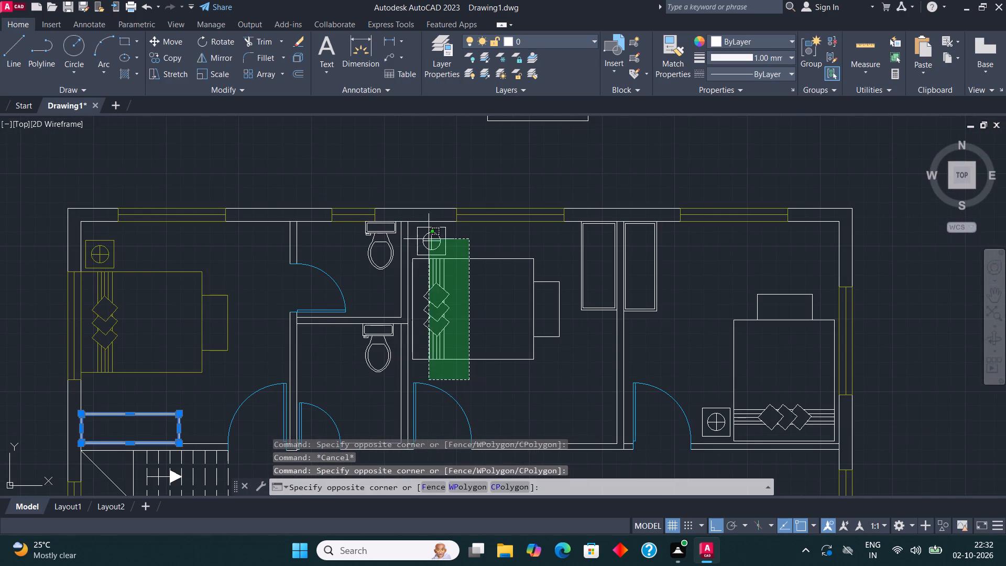
{"action": "left_click", "coordinate": [424, 230]}
{"action": "left_click_drag", "start_coordinate": [560, 372], "coordinate": [560, 350]}
{"action": "left_click", "coordinate": [537, 243]}
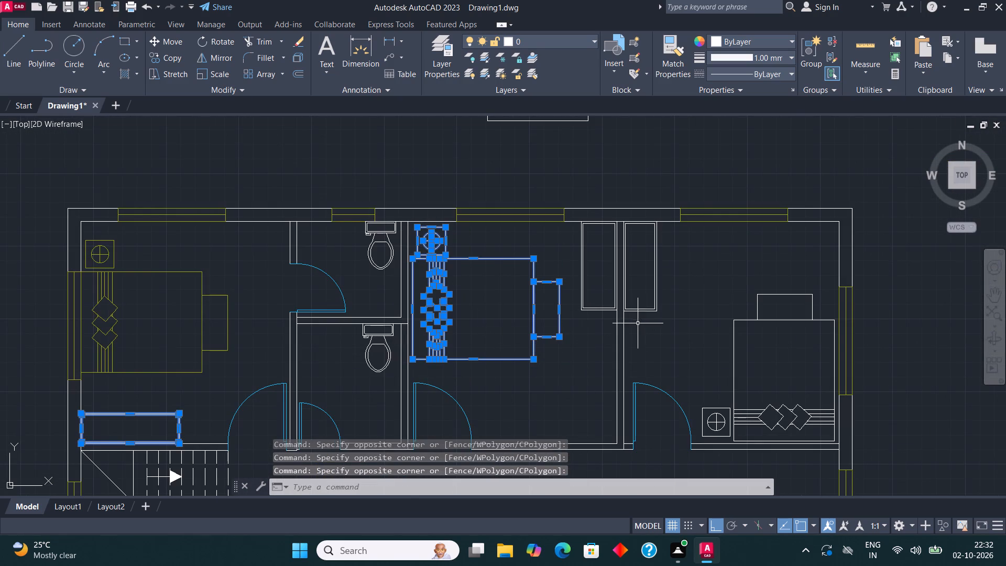
{"action": "left_click", "coordinate": [560, 323]}
{"action": "left_click", "coordinate": [603, 321]}
{"action": "left_click_drag", "start_coordinate": [599, 329], "coordinate": [590, 288]}
{"action": "left_click_drag", "start_coordinate": [594, 342], "coordinate": [577, 294]}
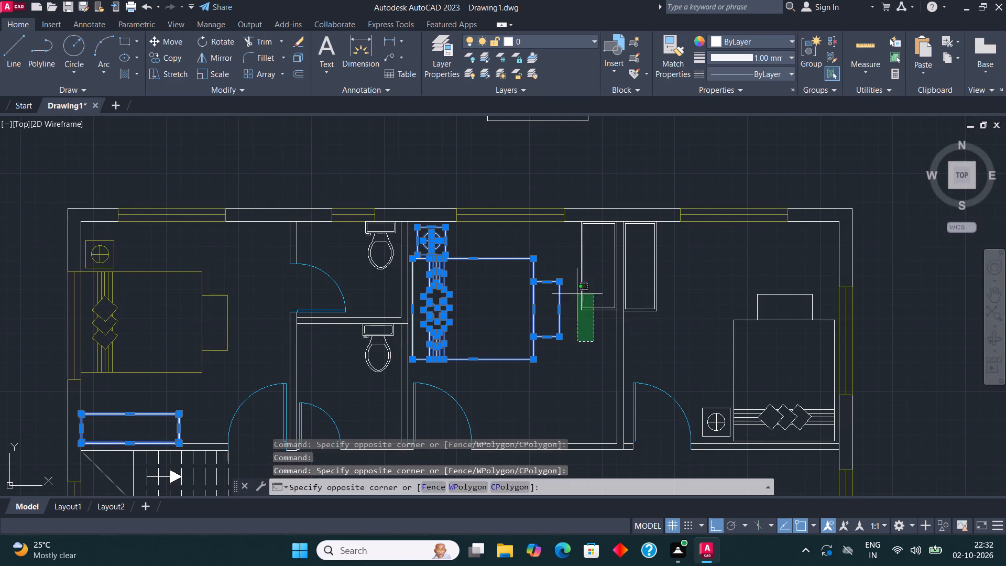
{"action": "left_click_drag", "start_coordinate": [577, 294], "coordinate": [576, 290]}
{"action": "left_click_drag", "start_coordinate": [652, 336], "coordinate": [644, 285]}
{"action": "left_click_drag", "start_coordinate": [761, 366], "coordinate": [748, 291]}
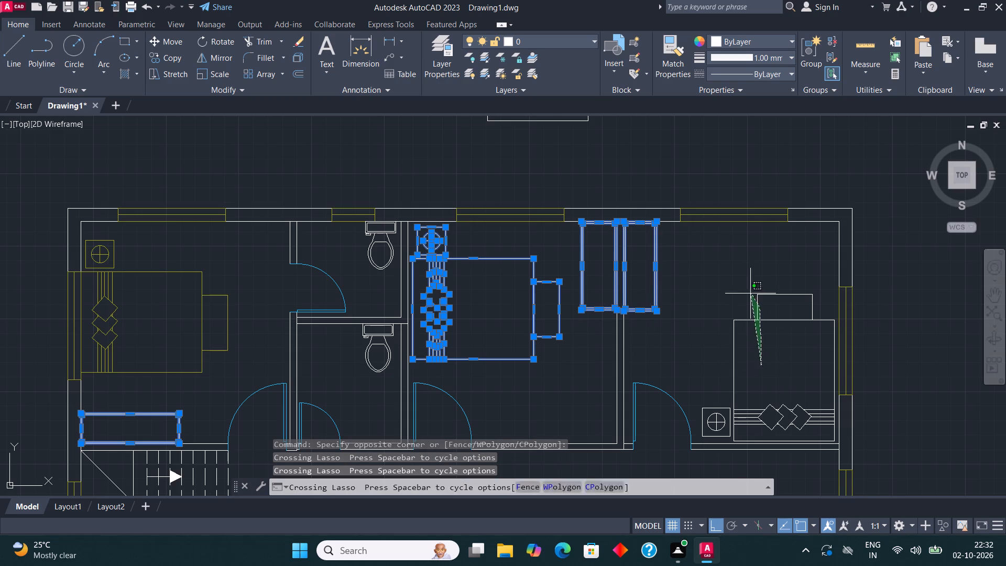
{"action": "left_click_drag", "start_coordinate": [748, 291], "coordinate": [738, 285]}
{"action": "scroll", "coordinate": [679, 284], "scroll_direction": "down", "scroll_amount": 1}
{"action": "scroll", "coordinate": [747, 376], "scroll_direction": "up", "scroll_amount": 2}
{"action": "left_click", "coordinate": [785, 397]}
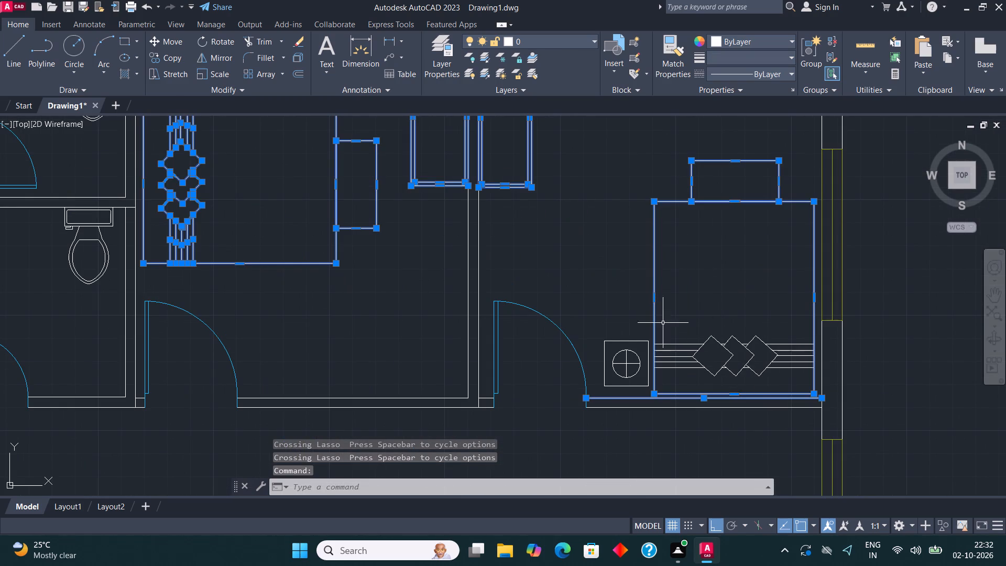
{"action": "left_click_drag", "start_coordinate": [772, 389], "coordinate": [667, 306]}
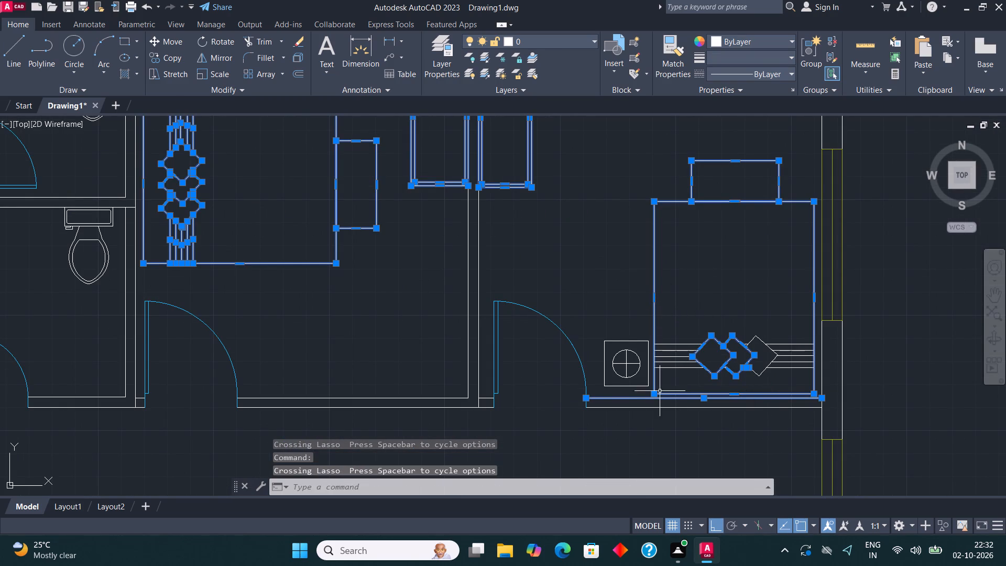
{"action": "left_click", "coordinate": [641, 393]}
{"action": "left_click", "coordinate": [587, 301]}
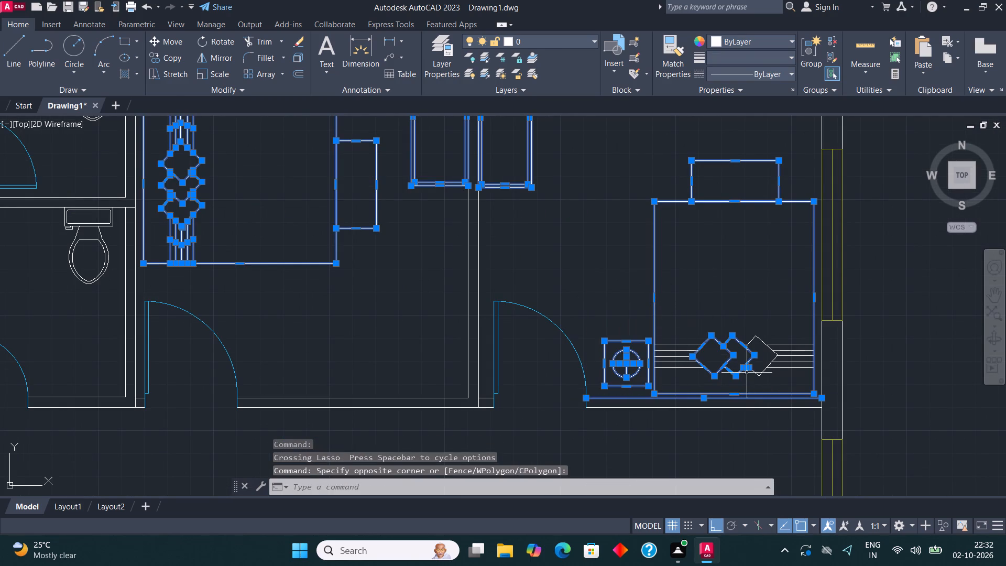
{"action": "left_click", "coordinate": [781, 384]}
{"action": "left_click", "coordinate": [718, 284]}
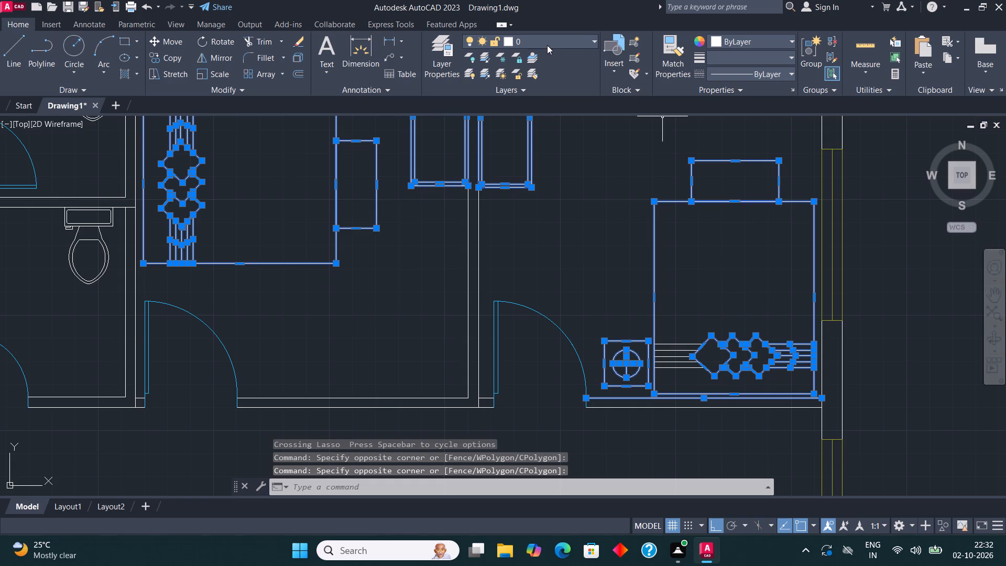
{"action": "left_click", "coordinate": [547, 45]}
{"action": "left_click", "coordinate": [547, 132]}
{"action": "scroll", "coordinate": [549, 171], "scroll_direction": "down", "scroll_amount": 3}
{"action": "key", "text": "Escape"}
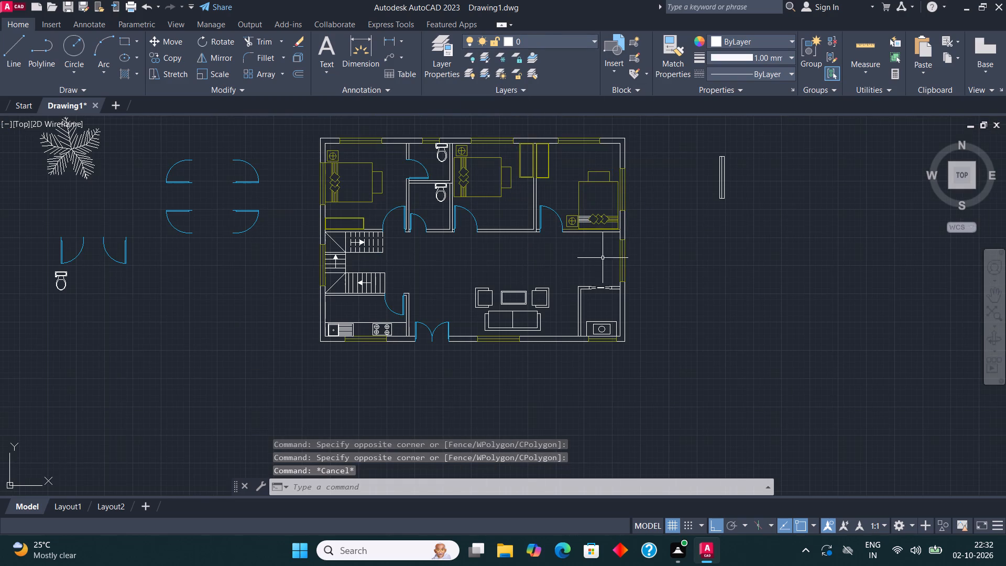
Assign the remaining stripe lines beside the diamond cushions on the upper-right bedroom's bed to the WIND layer.
{"action": "scroll", "coordinate": [618, 206], "scroll_direction": "up", "scroll_amount": 4}
{"action": "left_click", "coordinate": [455, 338]}
{"action": "left_click", "coordinate": [396, 224]}
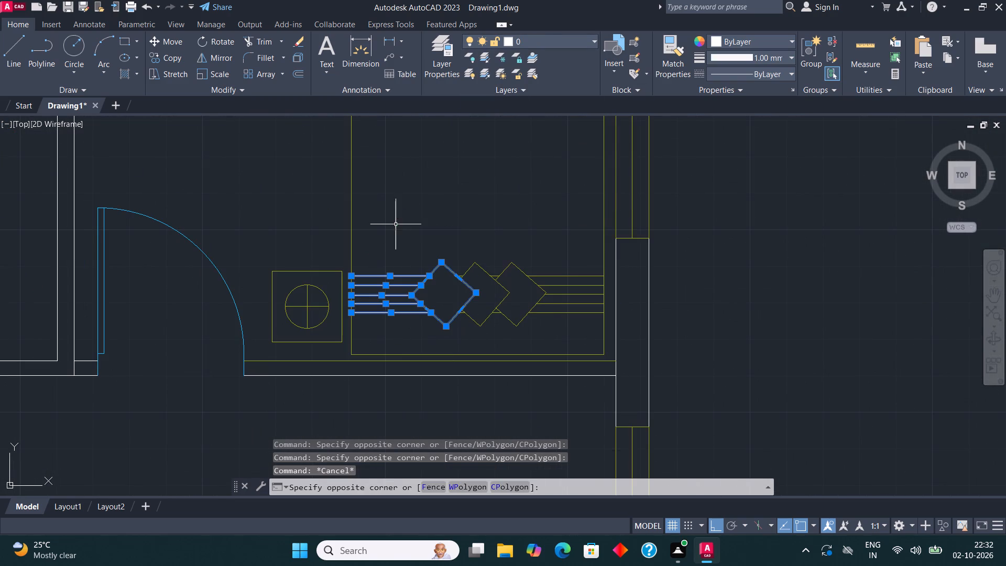
{"action": "left_click", "coordinate": [483, 43]}
{"action": "left_click", "coordinate": [512, 138]}
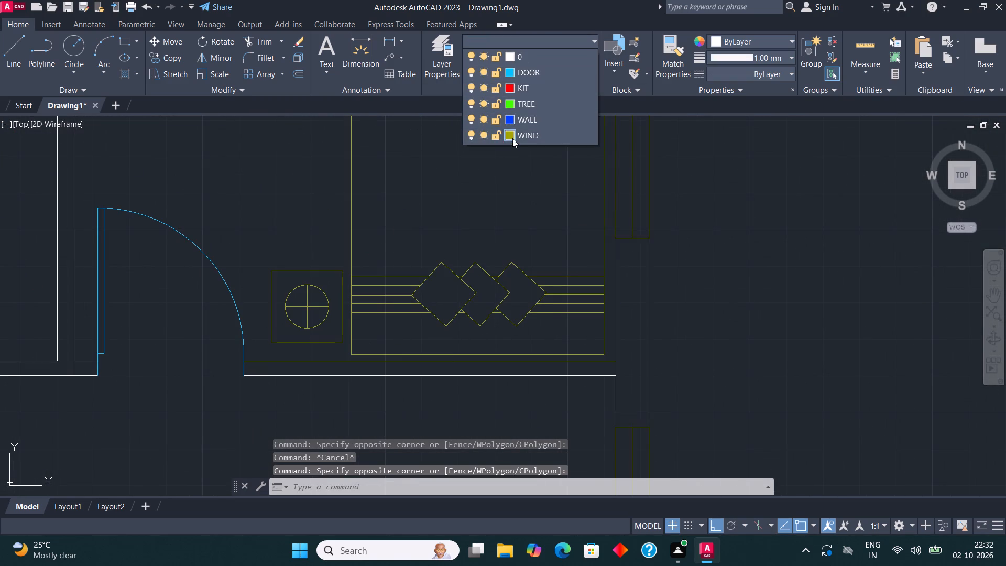
{"action": "scroll", "coordinate": [512, 144], "scroll_direction": "down", "scroll_amount": 3}
{"action": "left_click", "coordinate": [624, 153]}
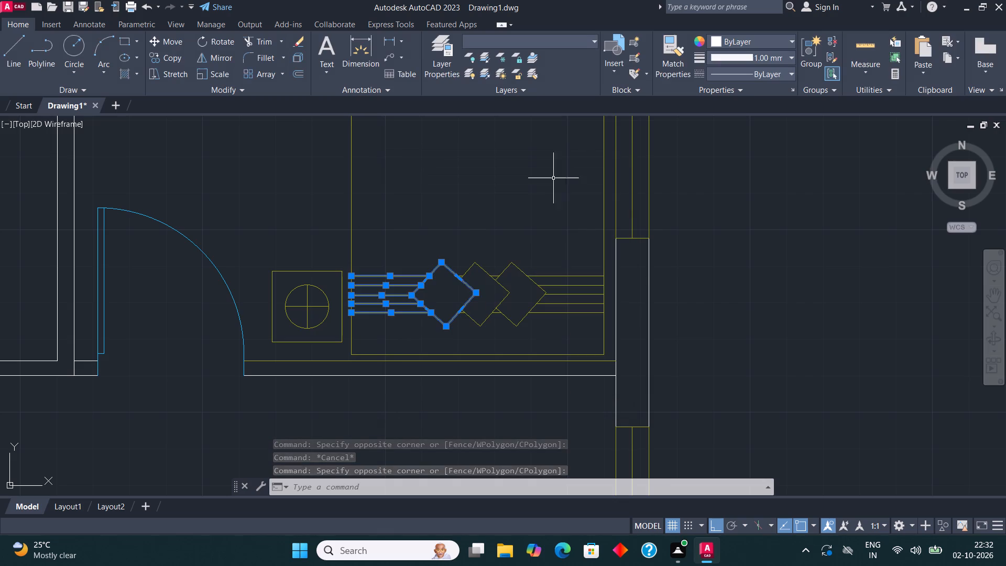
{"action": "key", "text": "Escape"}
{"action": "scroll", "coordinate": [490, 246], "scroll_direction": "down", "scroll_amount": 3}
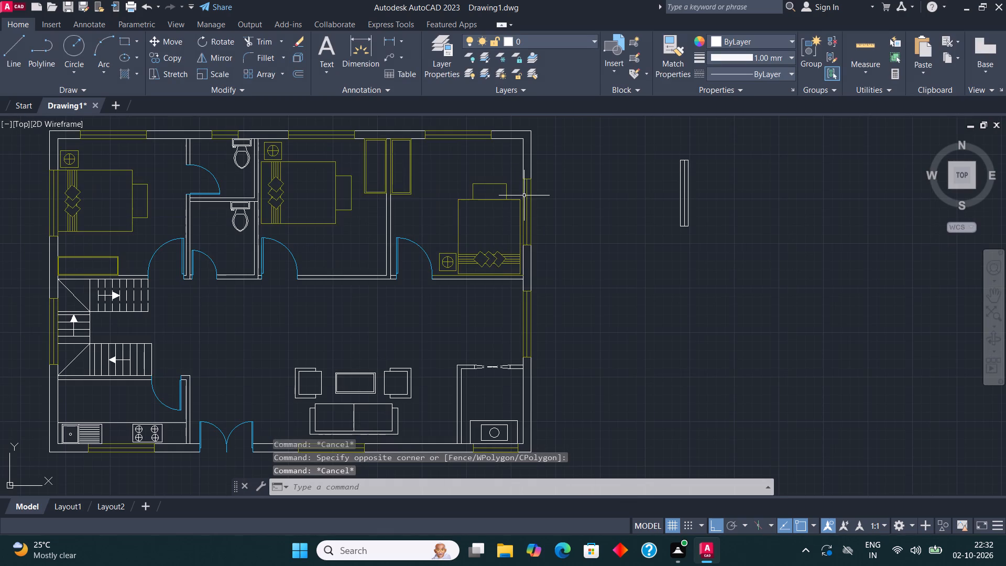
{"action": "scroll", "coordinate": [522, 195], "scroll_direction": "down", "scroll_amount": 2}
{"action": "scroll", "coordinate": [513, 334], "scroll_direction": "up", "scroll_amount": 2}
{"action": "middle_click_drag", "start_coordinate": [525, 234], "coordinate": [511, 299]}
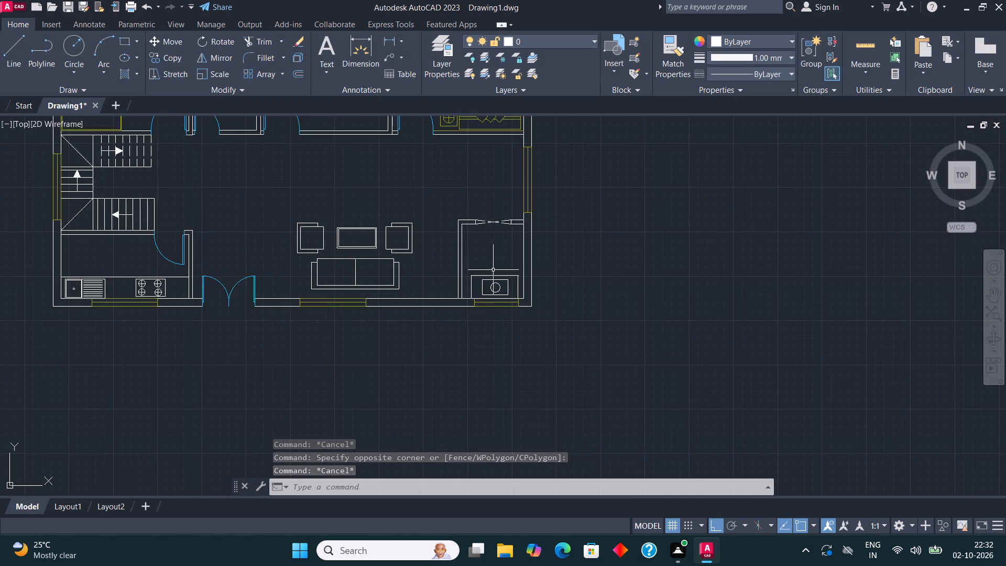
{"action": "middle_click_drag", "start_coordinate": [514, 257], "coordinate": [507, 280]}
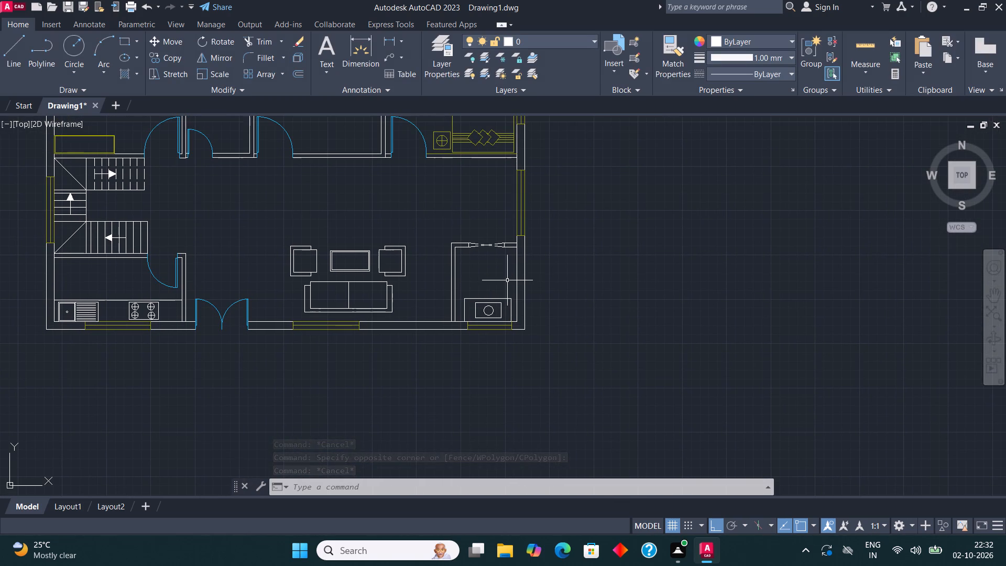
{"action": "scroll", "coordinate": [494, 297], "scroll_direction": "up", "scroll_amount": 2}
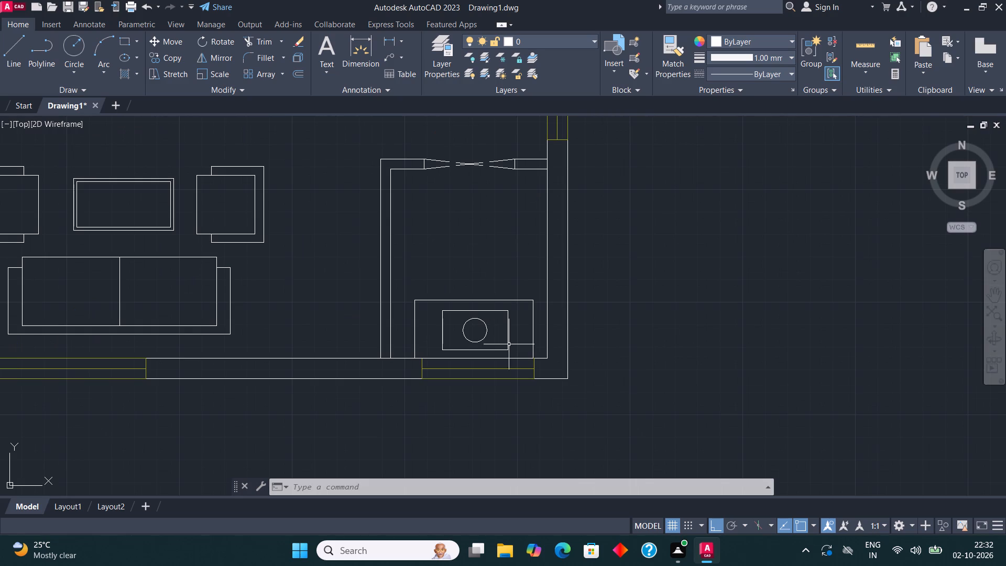
Assign the counter and its basin with the circle, in the small lower-right room, to the WIND layer.
{"action": "left_click", "coordinate": [515, 350]}
{"action": "left_click", "coordinate": [475, 281]}
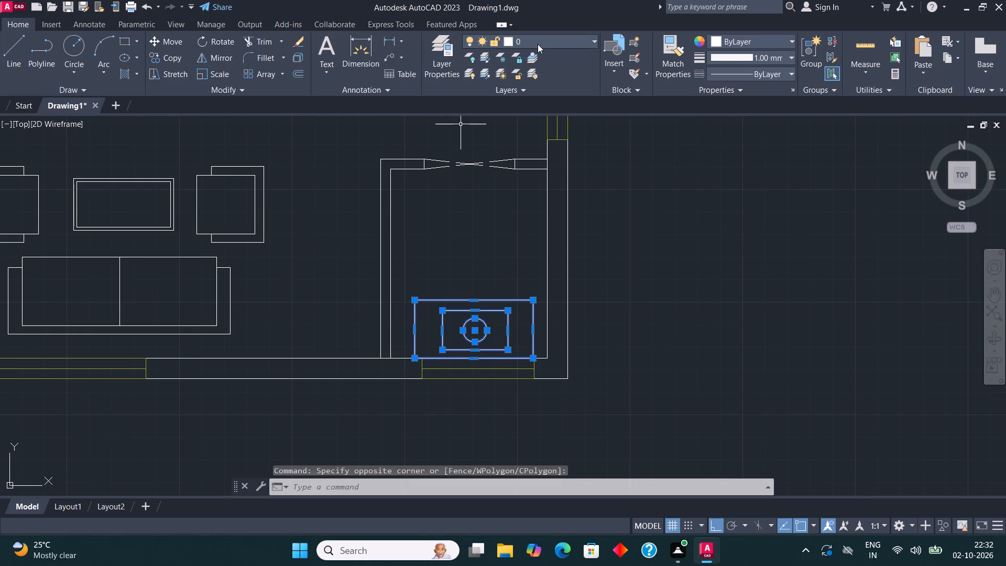
{"action": "left_click", "coordinate": [538, 44]}
{"action": "left_click", "coordinate": [538, 133]}
{"action": "key", "text": "Escape"}
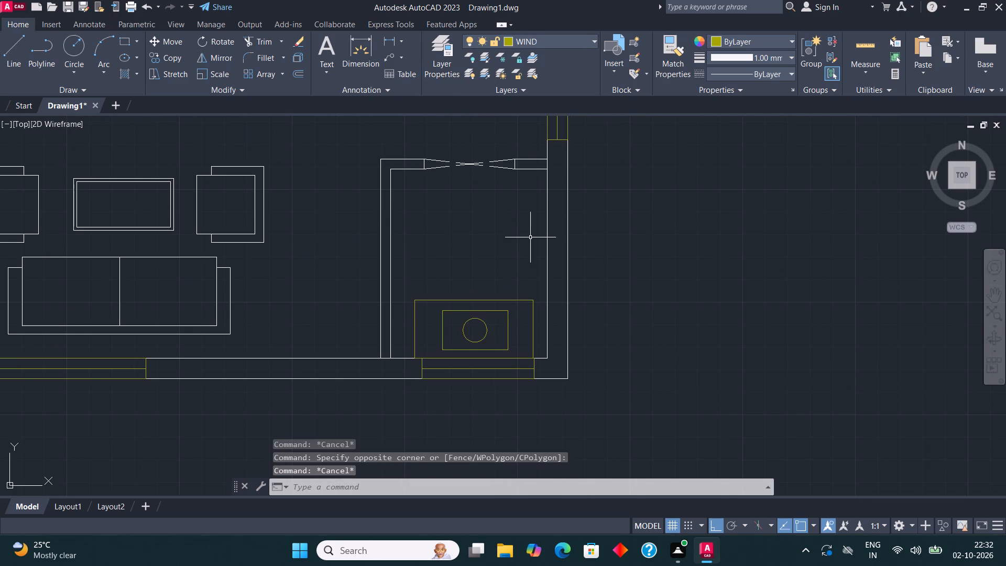
Assign the living room's sofa, both armchairs and the centre table to the WIND layer.
{"action": "middle_click_drag", "start_coordinate": [469, 265], "coordinate": [770, 243]}
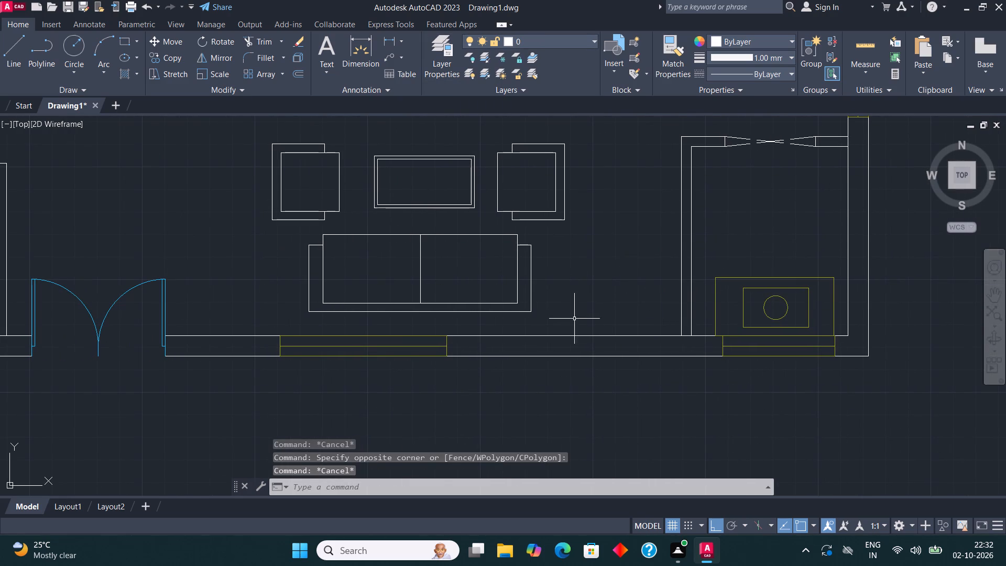
{"action": "left_click", "coordinate": [575, 320]}
{"action": "left_click", "coordinate": [249, 137]}
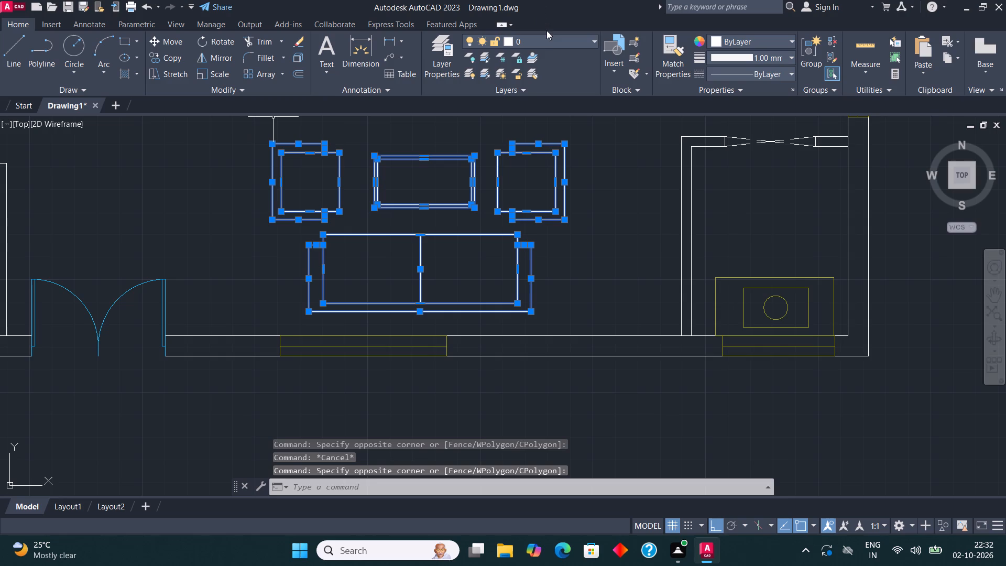
{"action": "left_click", "coordinate": [546, 42]}
{"action": "left_click", "coordinate": [534, 139]}
{"action": "scroll", "coordinate": [540, 184], "scroll_direction": "down", "scroll_amount": 3}
{"action": "key", "text": "Escape"}
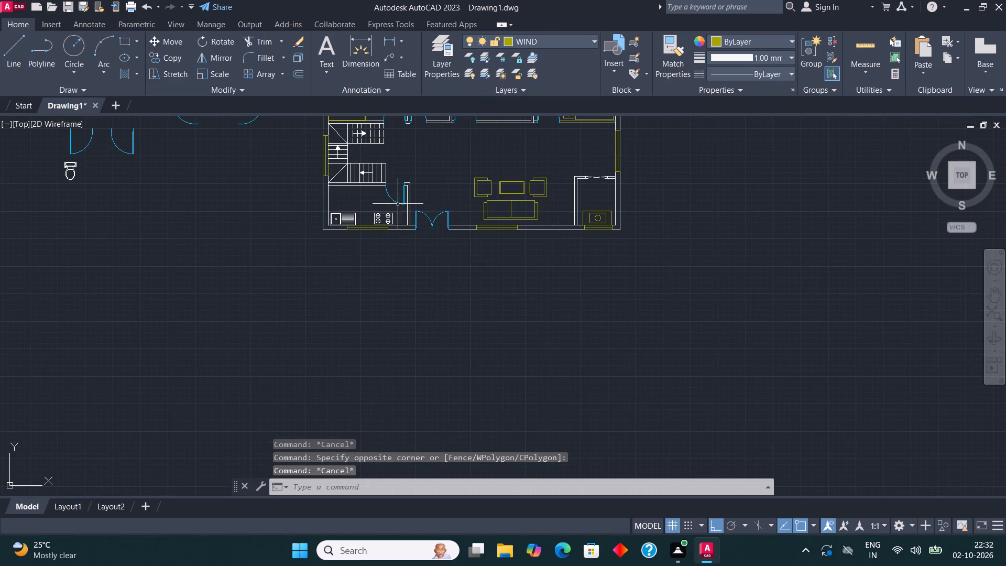
Assign the kitchen counter's edge line, the sink and all of its drainboard lines to the WIND layer.
{"action": "middle_click_drag", "start_coordinate": [404, 209], "coordinate": [440, 227]}
{"action": "scroll", "coordinate": [425, 232], "scroll_direction": "up", "scroll_amount": 2}
{"action": "middle_click_drag", "start_coordinate": [342, 243], "coordinate": [386, 265]}
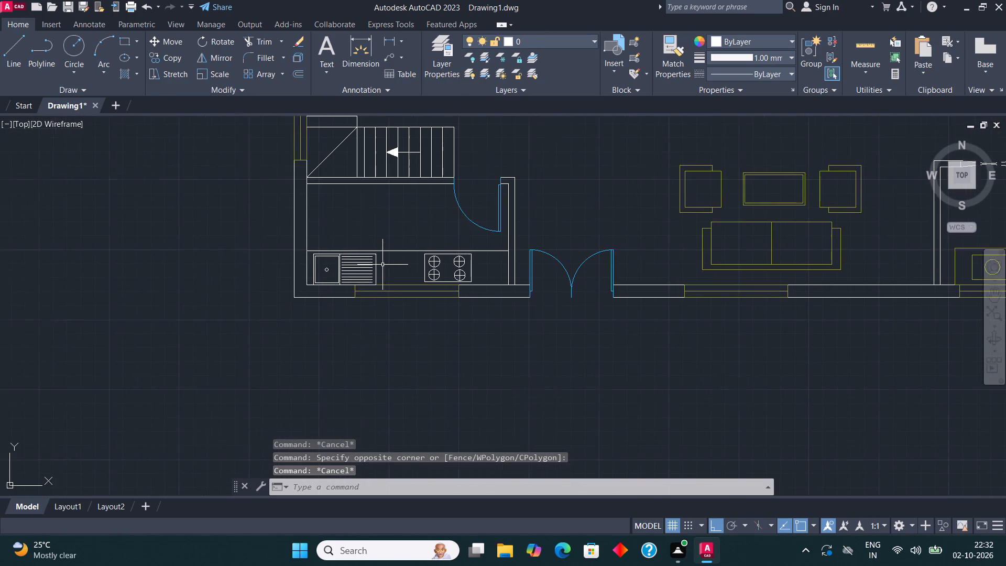
{"action": "scroll", "coordinate": [382, 265], "scroll_direction": "up", "scroll_amount": 2}
{"action": "left_click", "coordinate": [373, 293]}
{"action": "left_click", "coordinate": [191, 175]}
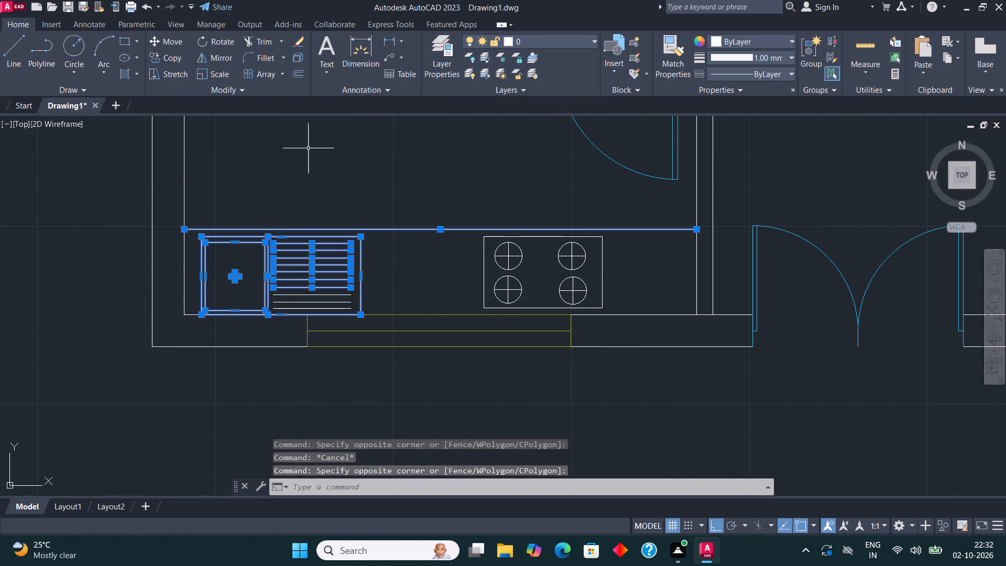
{"action": "left_click", "coordinate": [540, 41]}
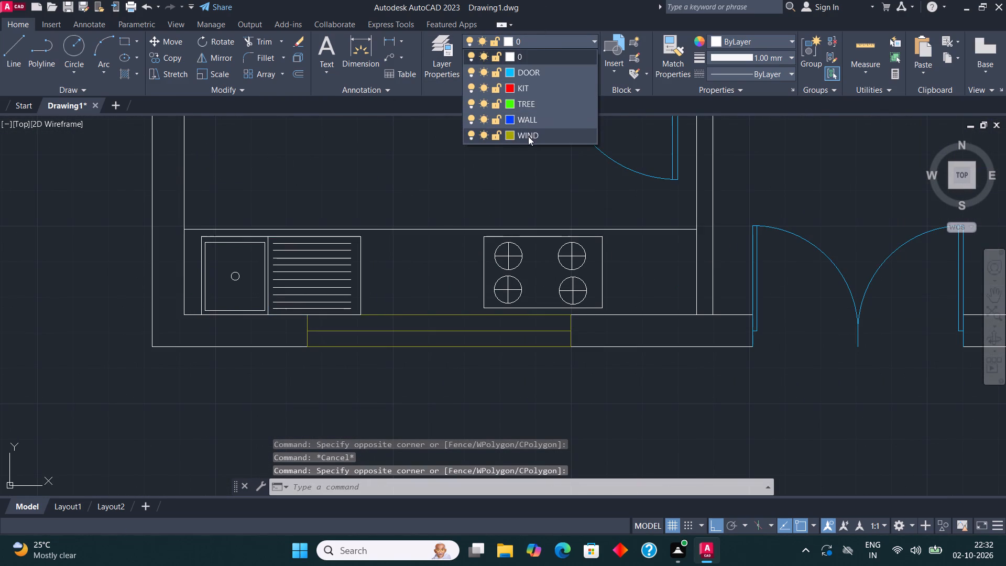
{"action": "left_click", "coordinate": [528, 136]}
{"action": "key", "text": "Escape"}
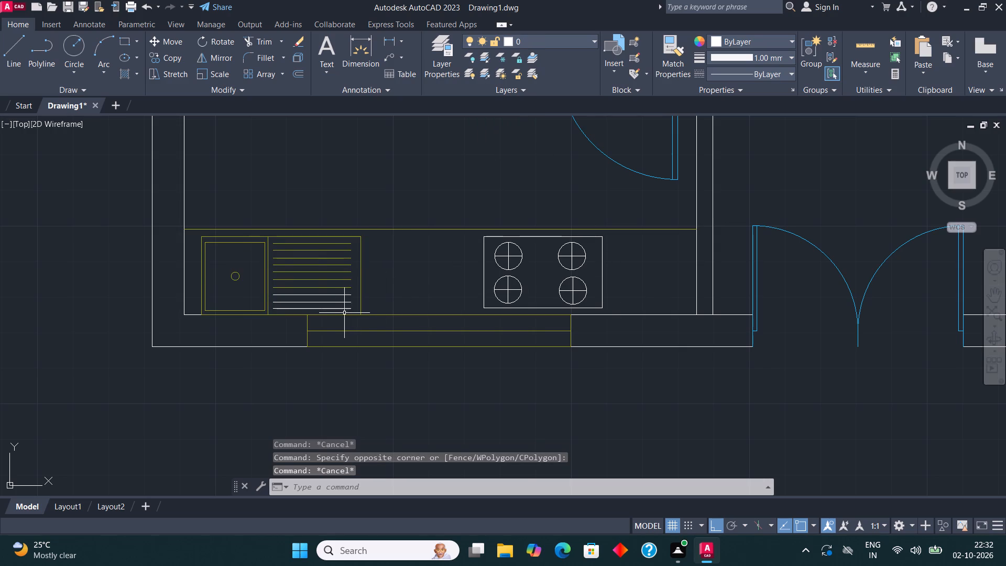
{"action": "left_click", "coordinate": [343, 313]}
{"action": "left_click", "coordinate": [327, 267]}
{"action": "left_click", "coordinate": [496, 46]}
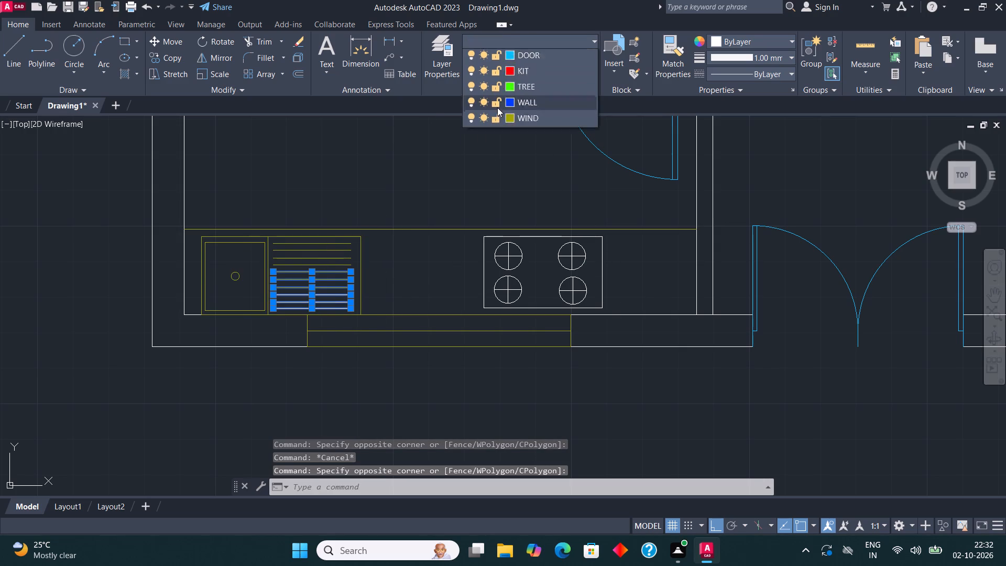
{"action": "left_click", "coordinate": [533, 137]}
{"action": "key", "text": "Escape"}
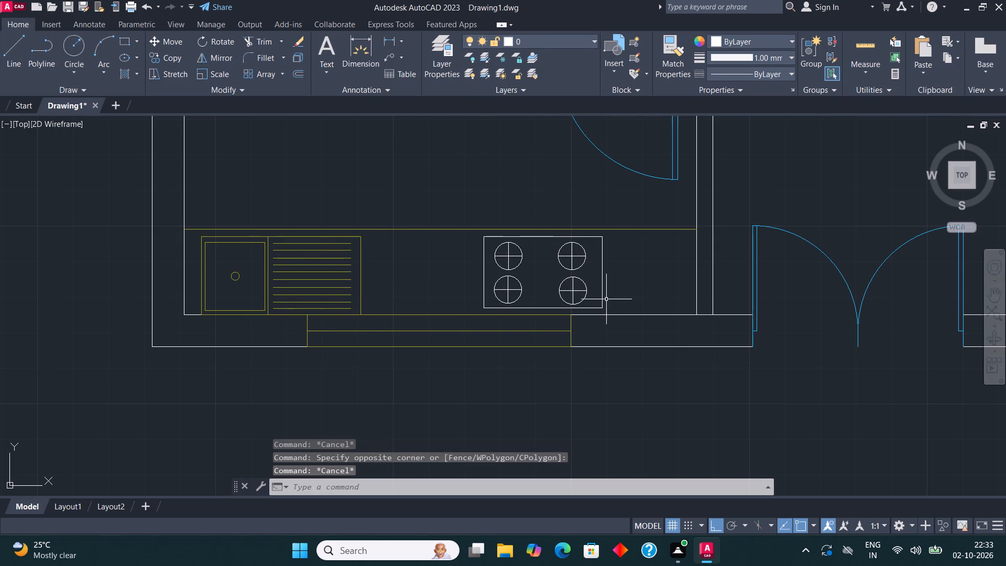
Assign the kitchen's four-burner stove to the KIT layer.
{"action": "left_click", "coordinate": [612, 312]}
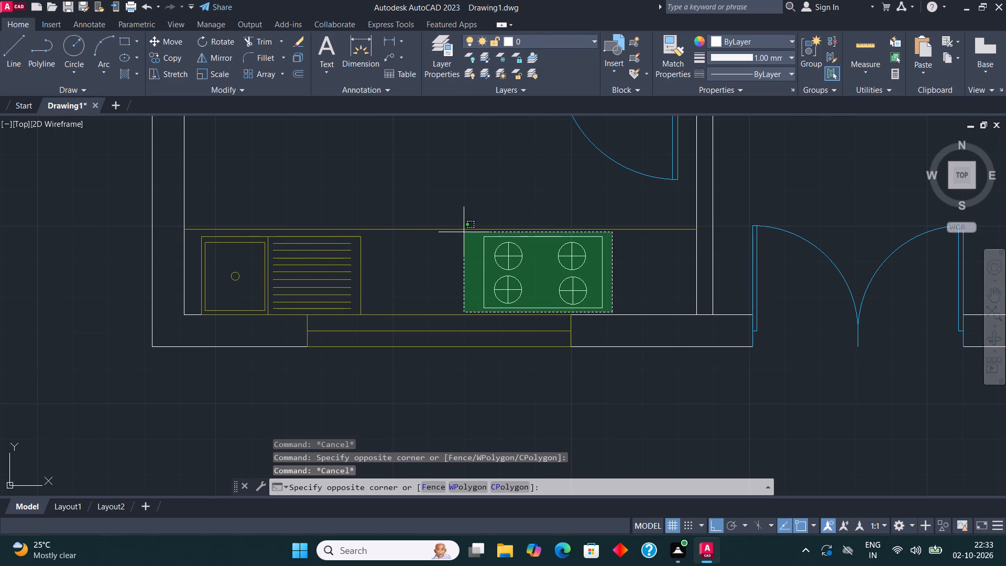
{"action": "left_click", "coordinate": [464, 232]}
{"action": "left_click", "coordinate": [568, 31]}
{"action": "left_click", "coordinate": [568, 40]}
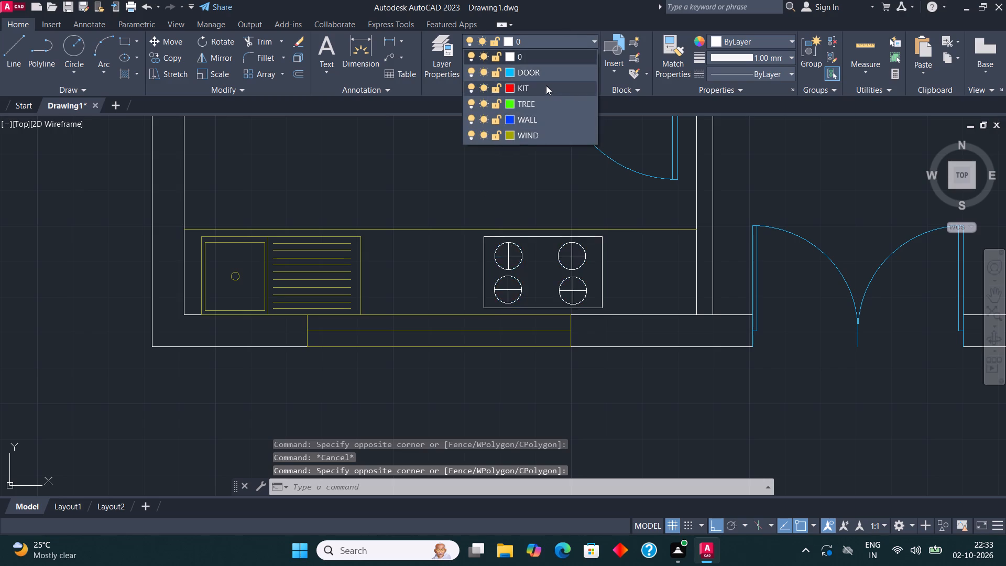
{"action": "left_click", "coordinate": [546, 85]}
{"action": "key", "text": "Escape"}
Make WALL the current layer.
{"action": "middle_click_drag", "start_coordinate": [484, 226], "coordinate": [475, 243]}
{"action": "scroll", "coordinate": [485, 254], "scroll_direction": "down", "scroll_amount": 2}
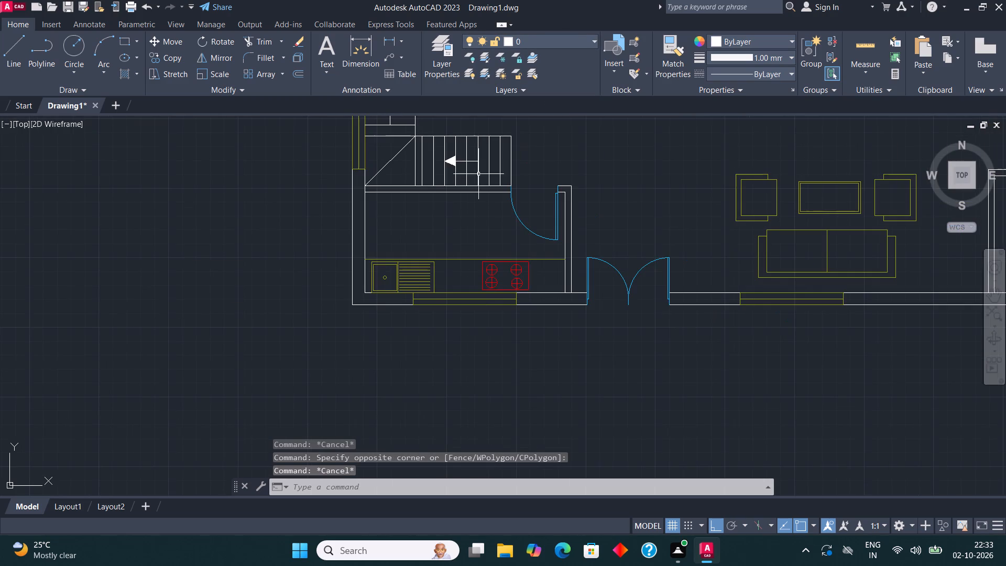
{"action": "middle_click_drag", "start_coordinate": [479, 176], "coordinate": [490, 399]}
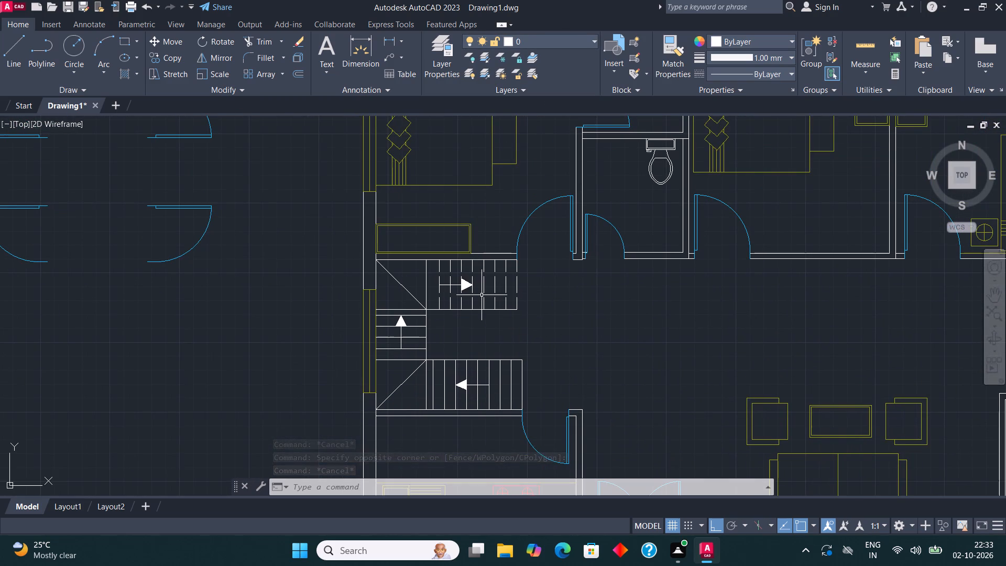
{"action": "scroll", "coordinate": [435, 177], "scroll_direction": "down", "scroll_amount": 2}
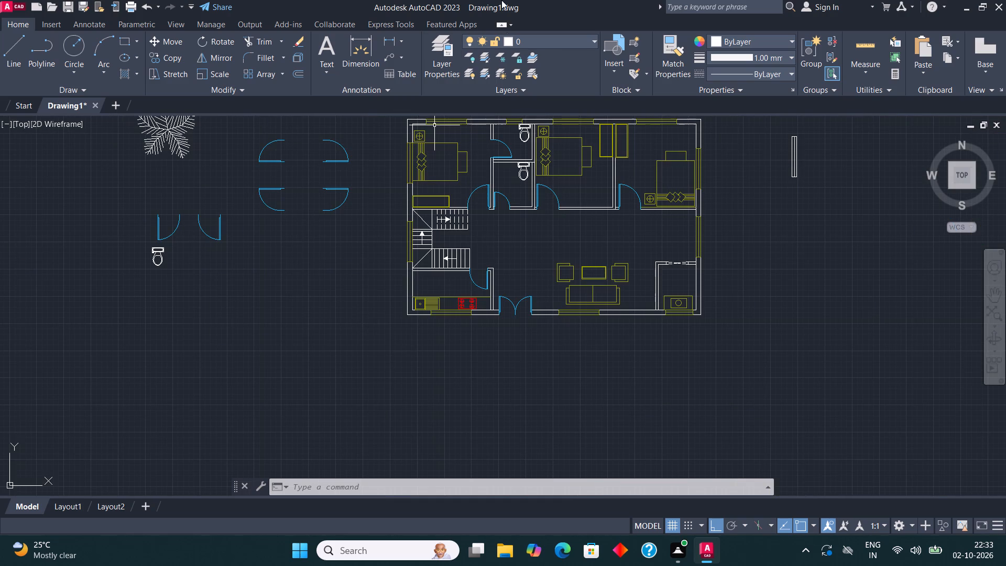
{"action": "middle_click_drag", "start_coordinate": [529, 237], "coordinate": [506, 279]}
{"action": "middle_click_drag", "start_coordinate": [489, 194], "coordinate": [491, 251]}
{"action": "scroll", "coordinate": [394, 227], "scroll_direction": "up", "scroll_amount": 2}
{"action": "left_click_drag", "start_coordinate": [548, 16], "coordinate": [548, 27]}
{"action": "left_click", "coordinate": [545, 36]}
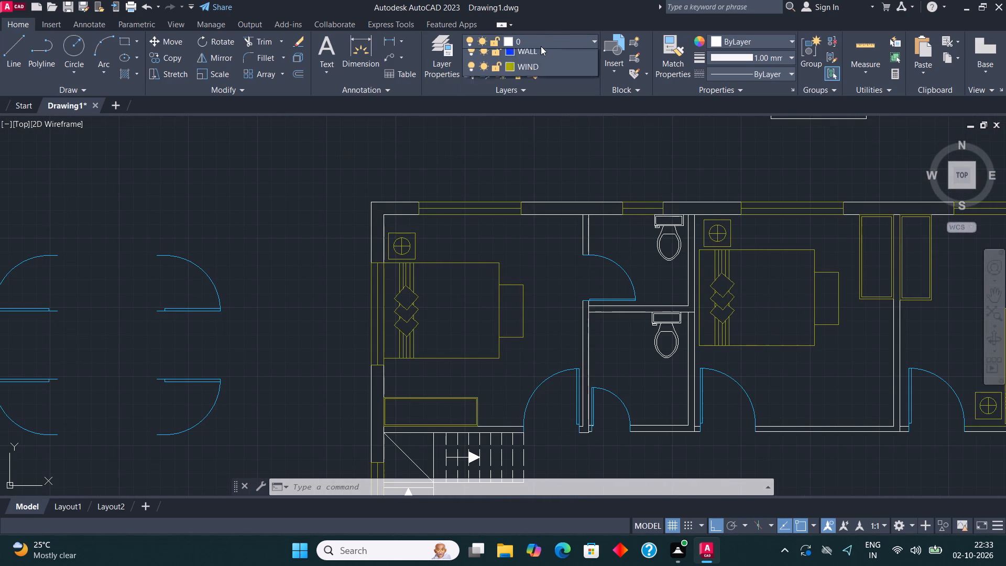
{"action": "left_click", "coordinate": [535, 114]}
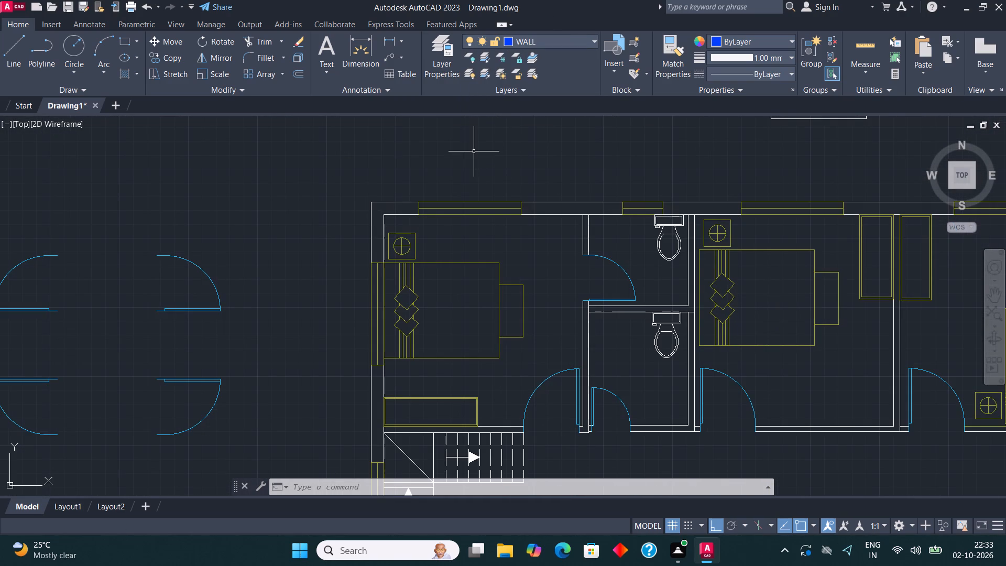
Solid-hatch the upper-left bedroom's outer wall segments, the top wall up to the middle bedroom's window, and the walls around both toilets.
{"action": "key", "text": "h"}
{"action": "key", "text": "Return"}
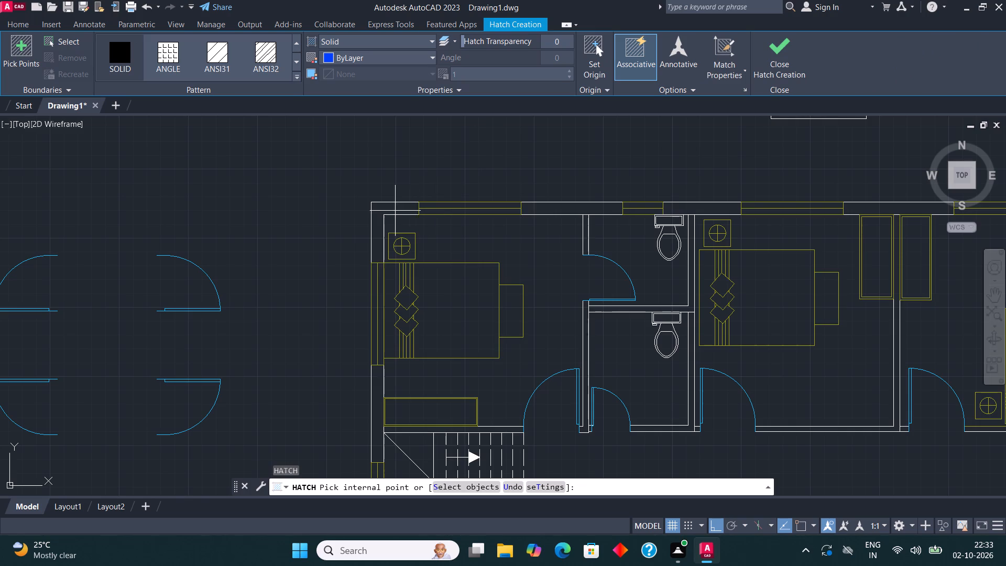
{"action": "left_click", "coordinate": [391, 210]}
{"action": "left_click", "coordinate": [544, 209]}
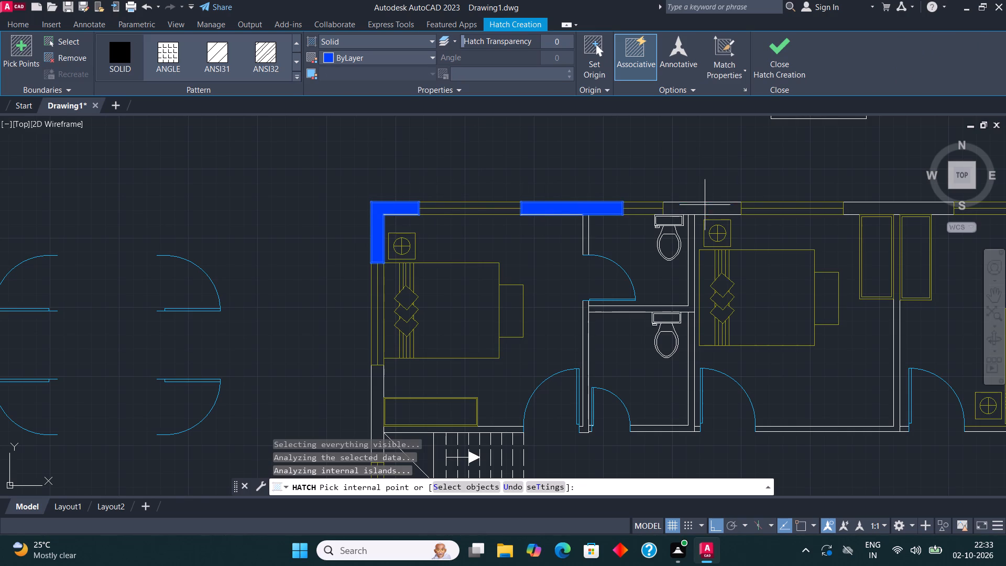
{"action": "left_click", "coordinate": [704, 205]}
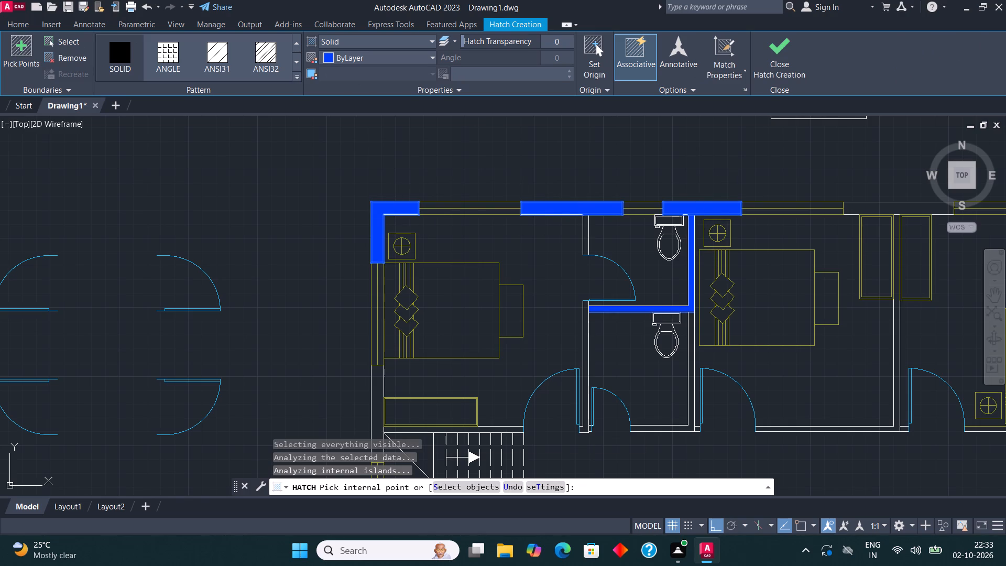
{"action": "left_click", "coordinate": [691, 256]}
{"action": "left_click", "coordinate": [586, 231]}
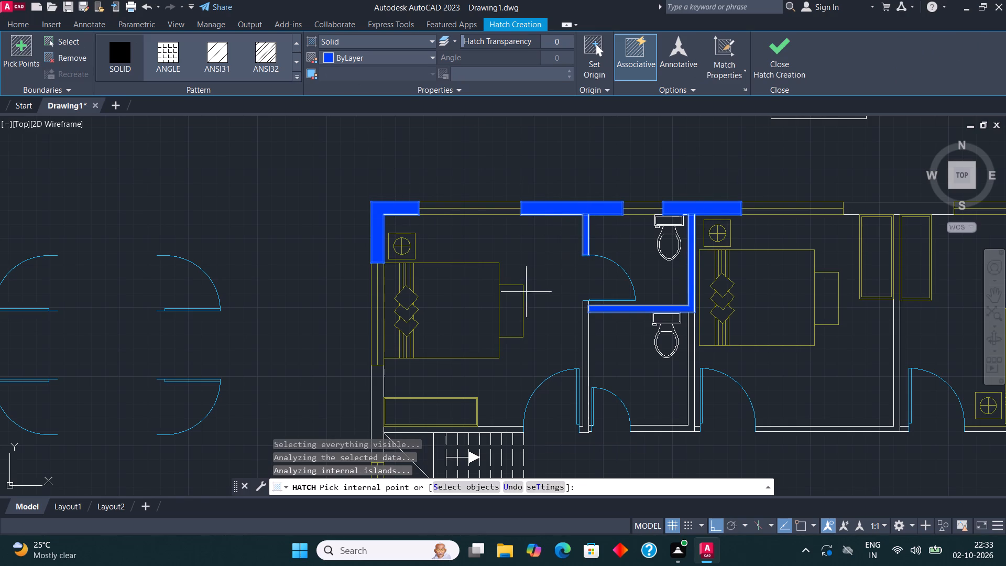
{"action": "left_click", "coordinate": [375, 391]}
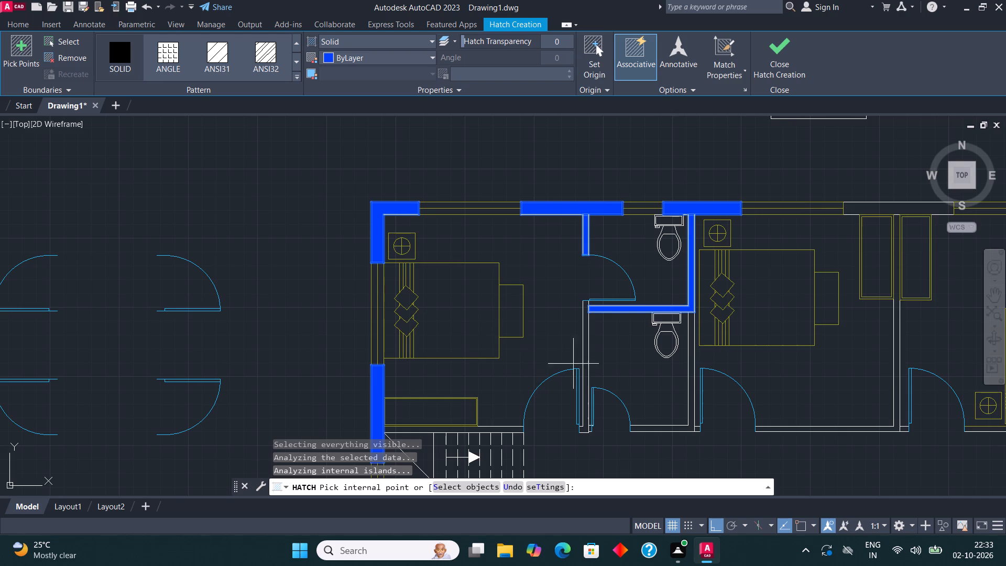
{"action": "left_click", "coordinate": [586, 345]}
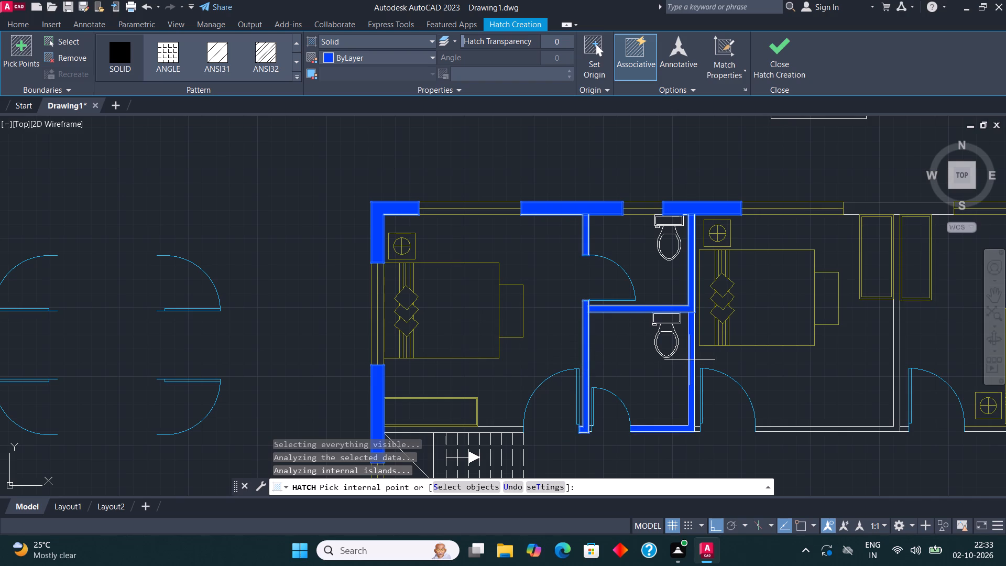
{"action": "left_click", "coordinate": [692, 361]}
{"action": "scroll", "coordinate": [695, 428], "scroll_direction": "up", "scroll_amount": 4}
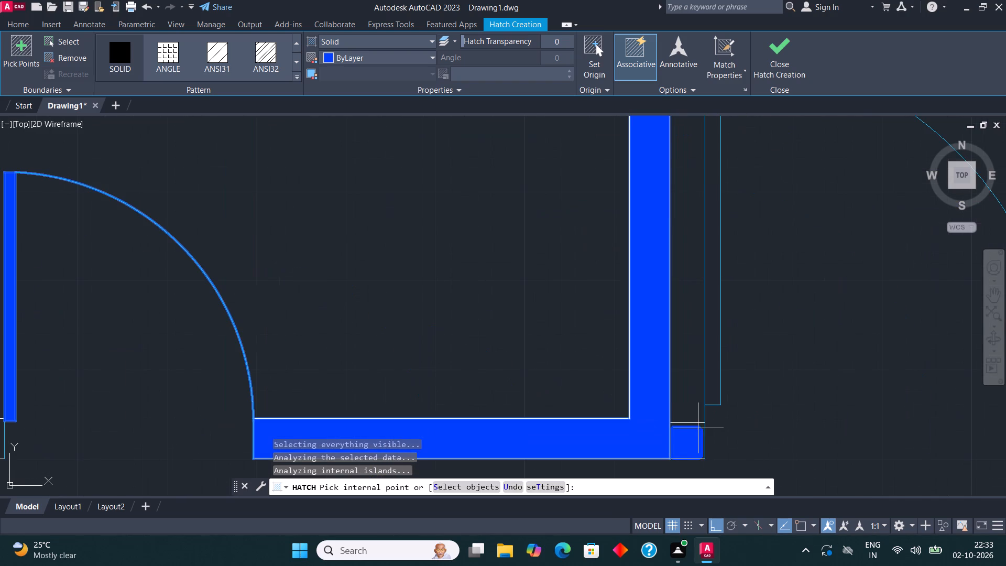
{"action": "left_click", "coordinate": [695, 434]}
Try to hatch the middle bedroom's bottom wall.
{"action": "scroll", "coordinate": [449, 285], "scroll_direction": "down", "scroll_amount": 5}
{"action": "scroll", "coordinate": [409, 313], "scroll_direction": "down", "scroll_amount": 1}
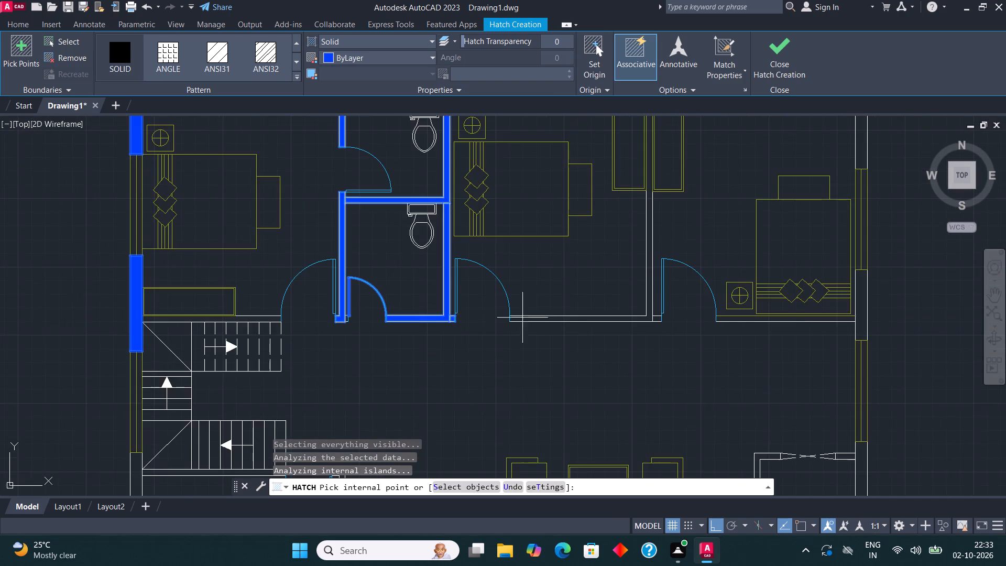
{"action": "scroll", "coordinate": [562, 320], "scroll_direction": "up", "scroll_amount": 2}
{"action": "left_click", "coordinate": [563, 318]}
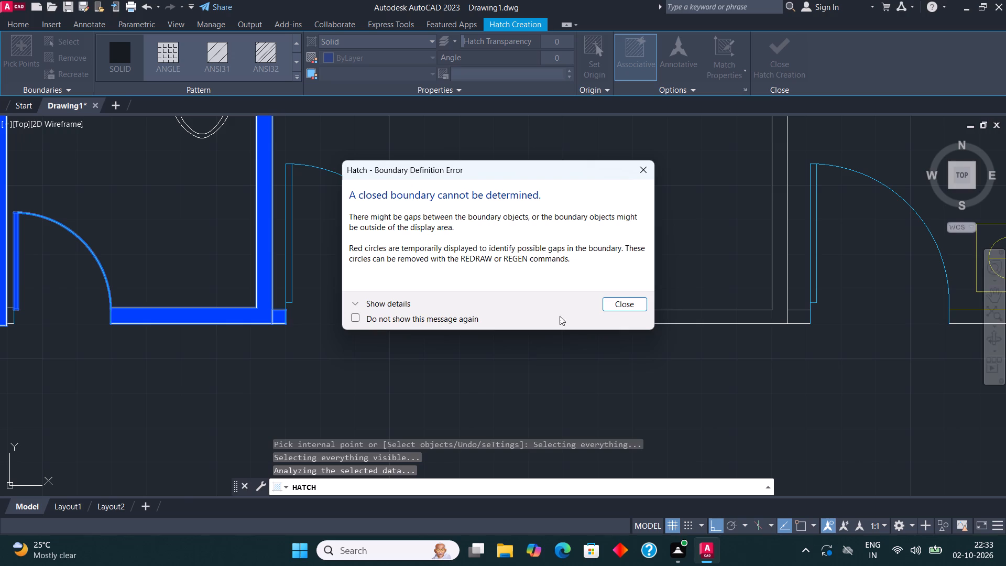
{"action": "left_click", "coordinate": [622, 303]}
Solid-hatch the wall stub beside the upper-right bedroom's door, the top wall behind the wardrobes and the plan's upper-right corner wall.
{"action": "left_click", "coordinate": [793, 315]}
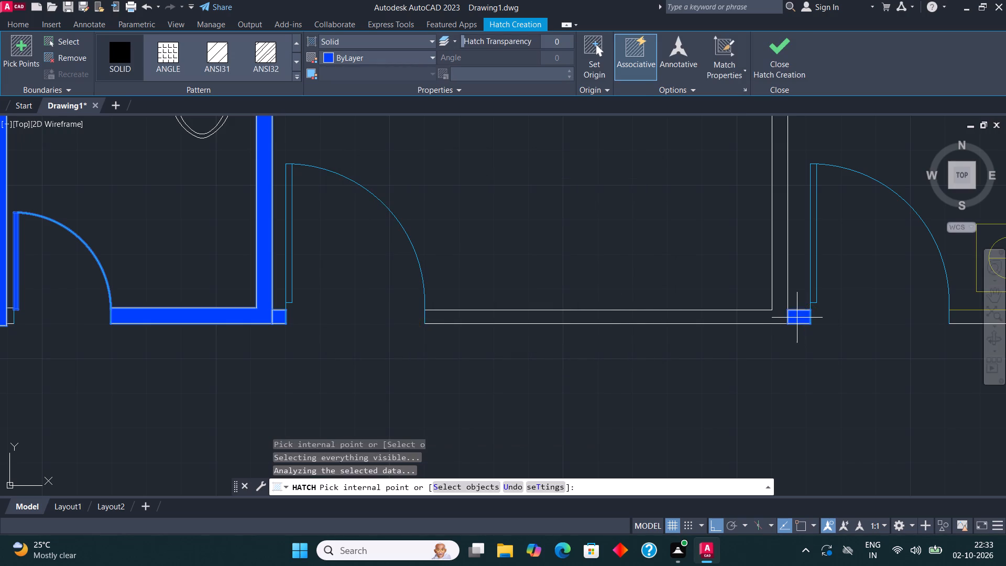
{"action": "scroll", "coordinate": [450, 328], "scroll_direction": "down", "scroll_amount": 4}
{"action": "scroll", "coordinate": [489, 212], "scroll_direction": "up", "scroll_amount": 3}
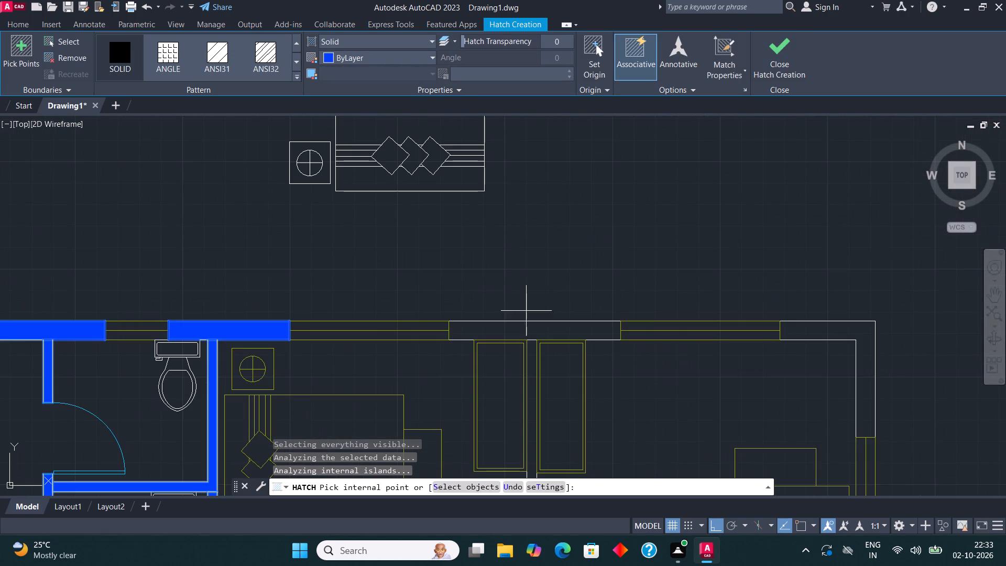
{"action": "left_click", "coordinate": [523, 325]}
{"action": "scroll", "coordinate": [760, 3], "scroll_direction": "down", "scroll_amount": 2}
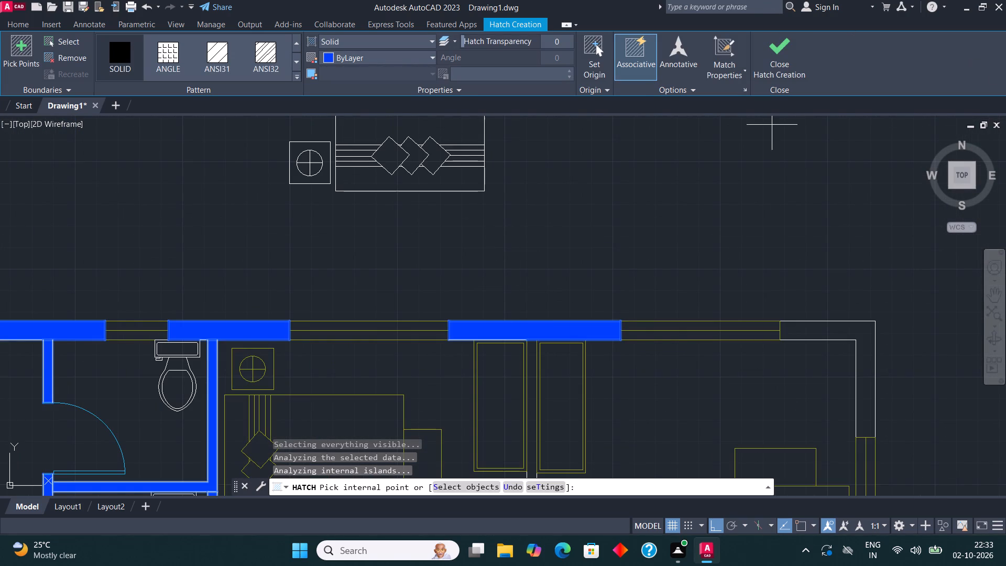
{"action": "scroll", "coordinate": [366, 219], "scroll_direction": "down", "scroll_amount": 3}
{"action": "scroll", "coordinate": [493, 241], "scroll_direction": "up", "scroll_amount": 2}
{"action": "left_click", "coordinate": [505, 257]}
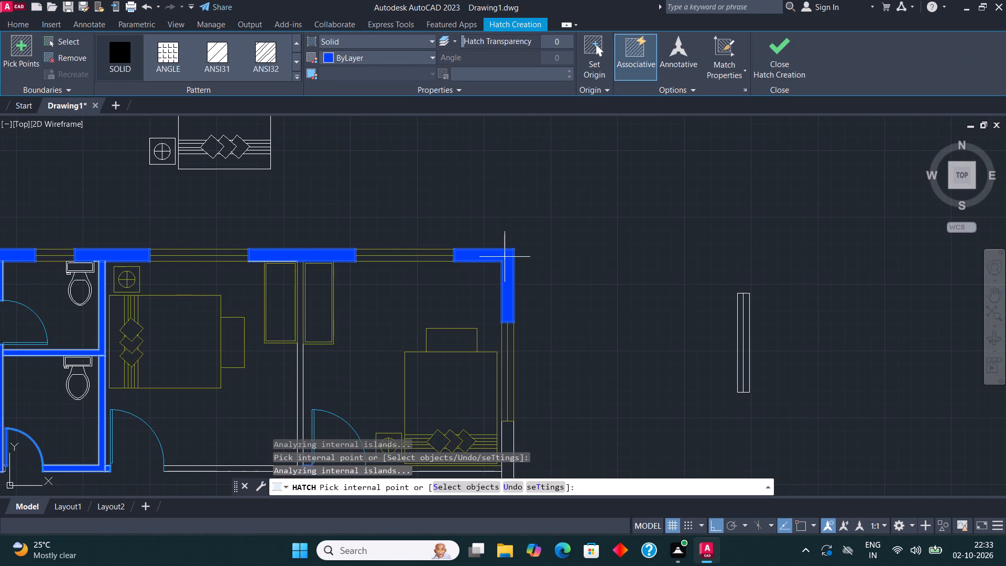
{"action": "left_click", "coordinate": [773, 53]}
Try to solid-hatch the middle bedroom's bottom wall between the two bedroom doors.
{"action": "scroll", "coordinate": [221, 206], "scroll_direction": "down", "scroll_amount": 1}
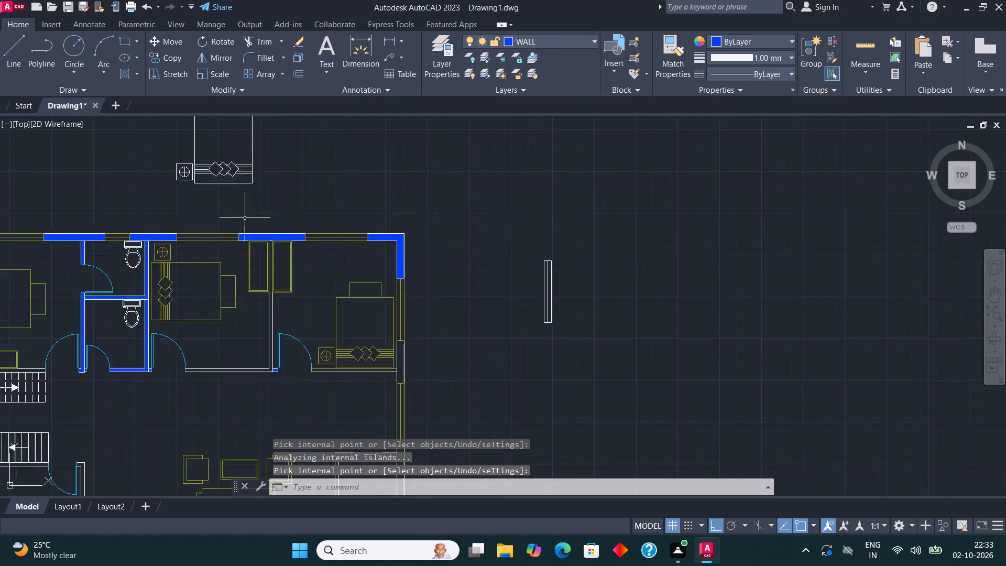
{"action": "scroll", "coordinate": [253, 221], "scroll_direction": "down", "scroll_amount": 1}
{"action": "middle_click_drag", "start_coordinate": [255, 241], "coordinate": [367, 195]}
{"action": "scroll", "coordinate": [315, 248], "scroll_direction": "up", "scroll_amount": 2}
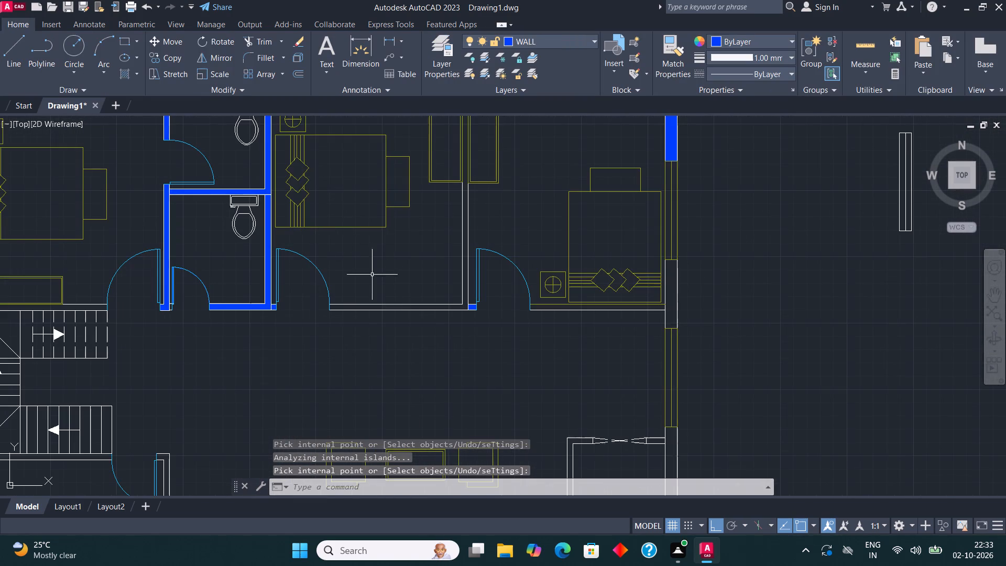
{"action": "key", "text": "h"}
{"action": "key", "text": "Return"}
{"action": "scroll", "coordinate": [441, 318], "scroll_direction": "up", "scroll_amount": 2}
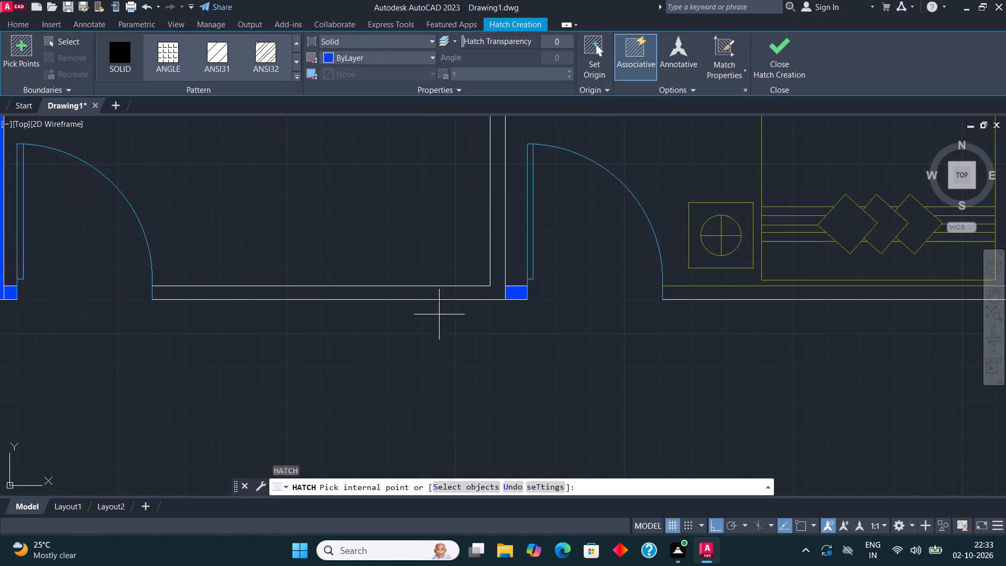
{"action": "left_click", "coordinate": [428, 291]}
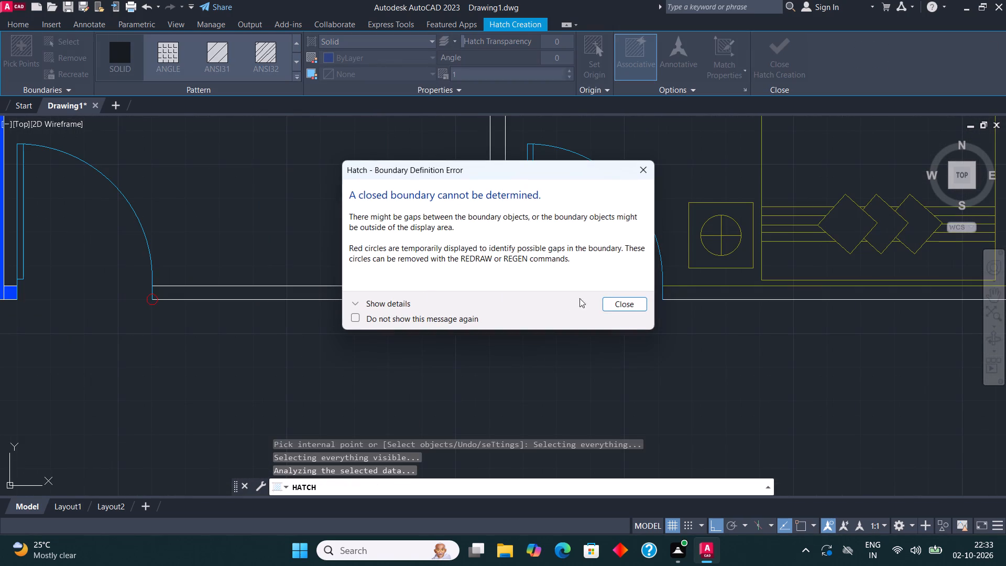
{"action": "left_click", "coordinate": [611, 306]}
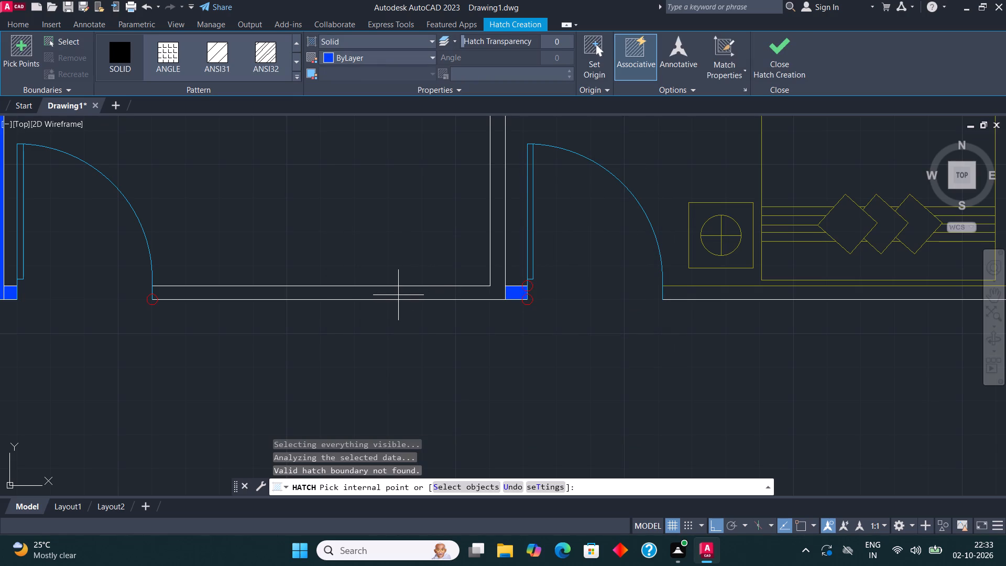
Solid-hatch the upper-right bedroom's bottom wall, the right outer wall between its windows, and the plan's lower-right corner wall.
{"action": "scroll", "coordinate": [590, 287], "scroll_direction": "down", "scroll_amount": 1}
{"action": "middle_click_drag", "start_coordinate": [462, 270], "coordinate": [457, 269]}
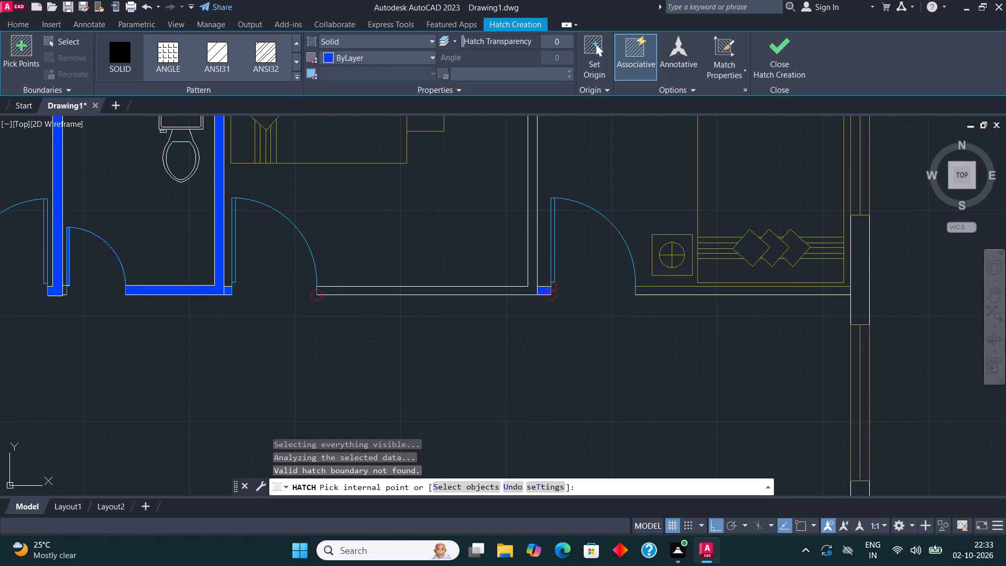
{"action": "middle_click_drag", "start_coordinate": [457, 269], "coordinate": [333, 266]}
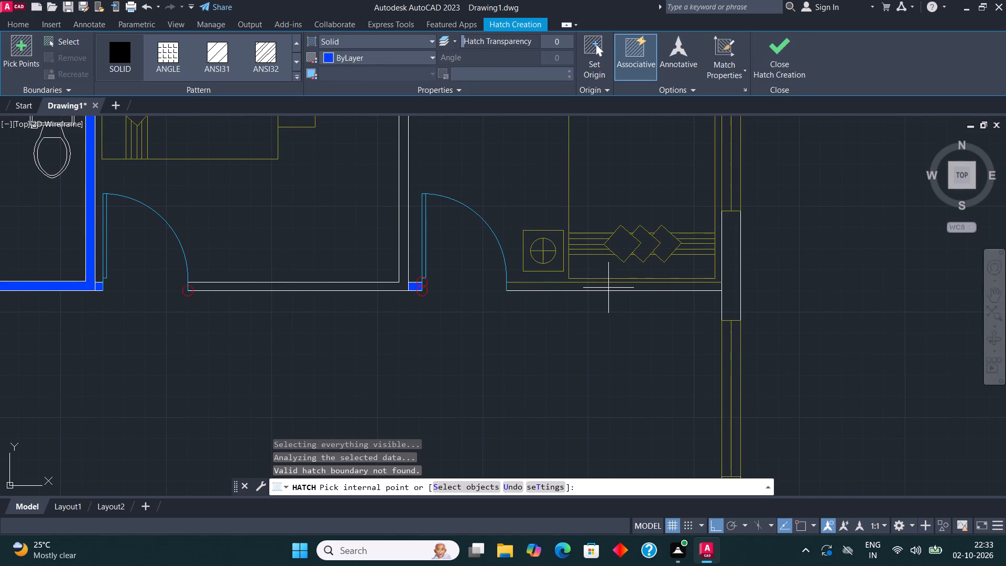
{"action": "left_click", "coordinate": [605, 288]}
{"action": "scroll", "coordinate": [594, 264], "scroll_direction": "down", "scroll_amount": 3}
{"action": "scroll", "coordinate": [632, 256], "scroll_direction": "up", "scroll_amount": 3}
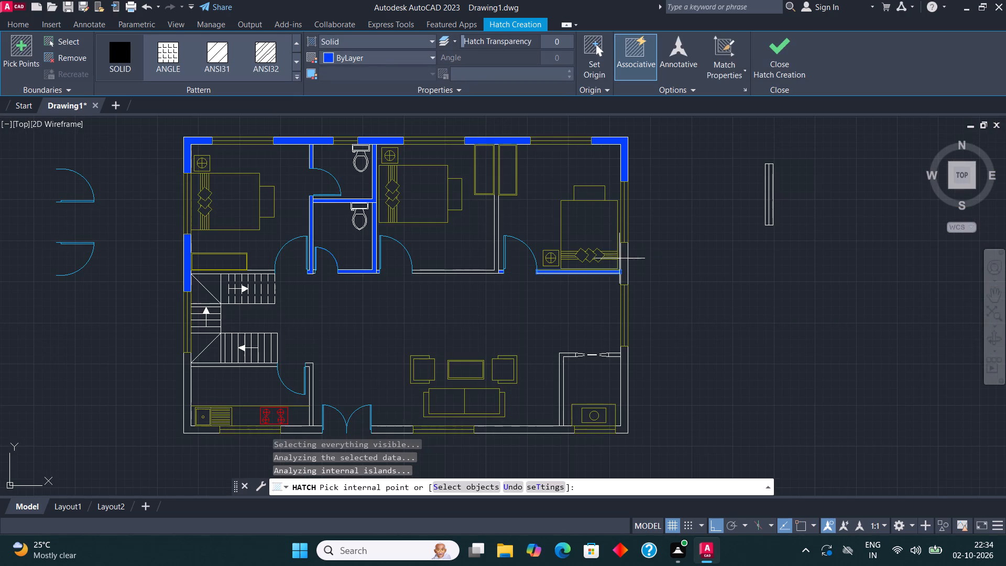
{"action": "left_click", "coordinate": [622, 268]}
{"action": "scroll", "coordinate": [629, 211], "scroll_direction": "down", "scroll_amount": 2}
{"action": "scroll", "coordinate": [619, 341], "scroll_direction": "up", "scroll_amount": 2}
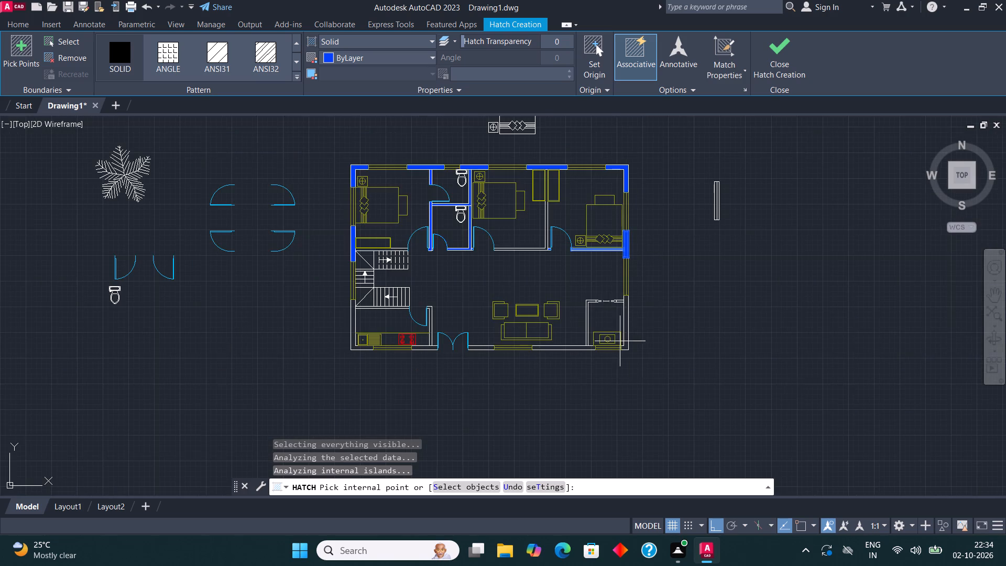
{"action": "scroll", "coordinate": [617, 341], "scroll_direction": "up", "scroll_amount": 2}
{"action": "left_click", "coordinate": [639, 318]}
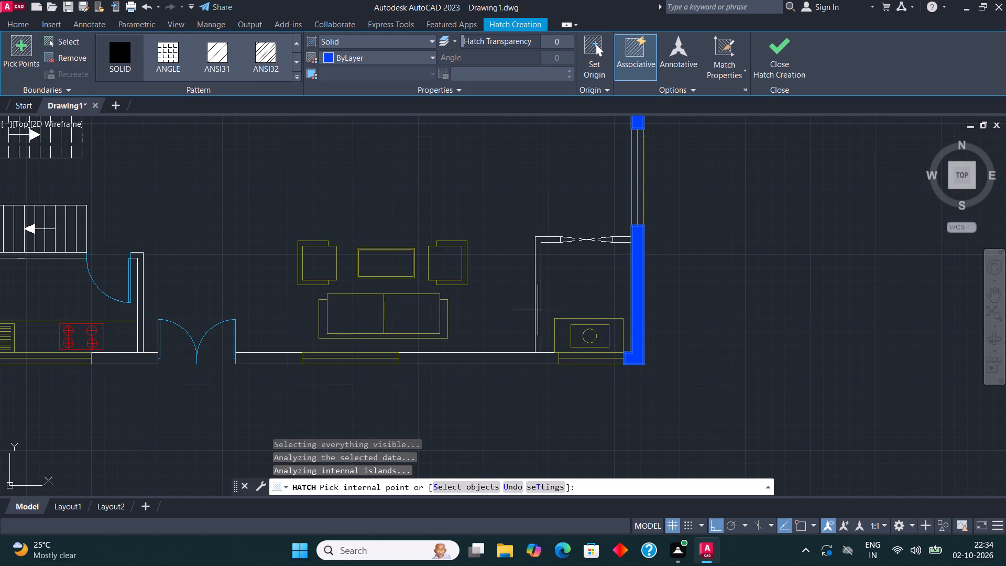
Solid-hatch the small lower-right room's partition, the wall stub beside its door, and the bottom outer wall between the windows.
{"action": "left_click", "coordinate": [537, 309]}
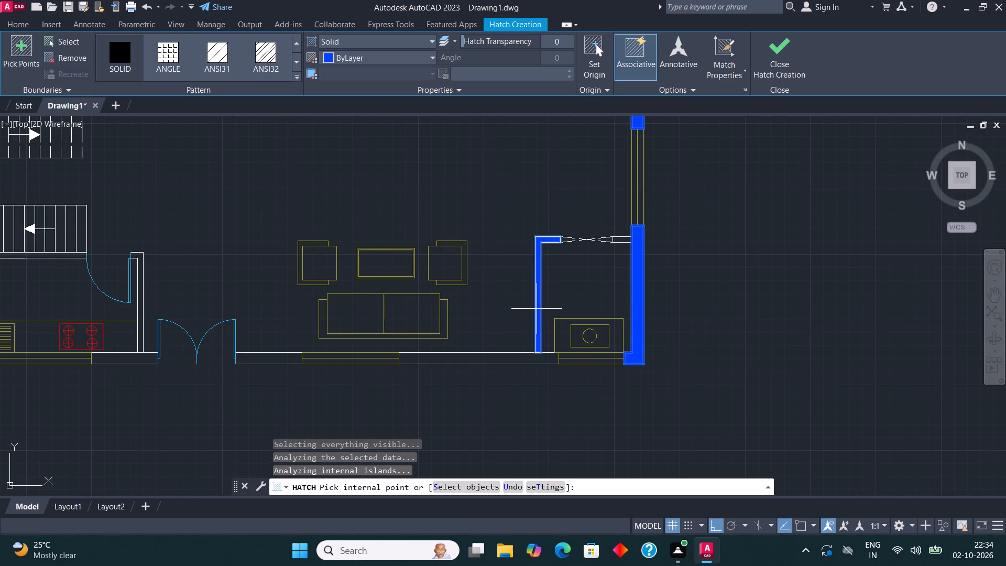
{"action": "left_click", "coordinate": [500, 358]}
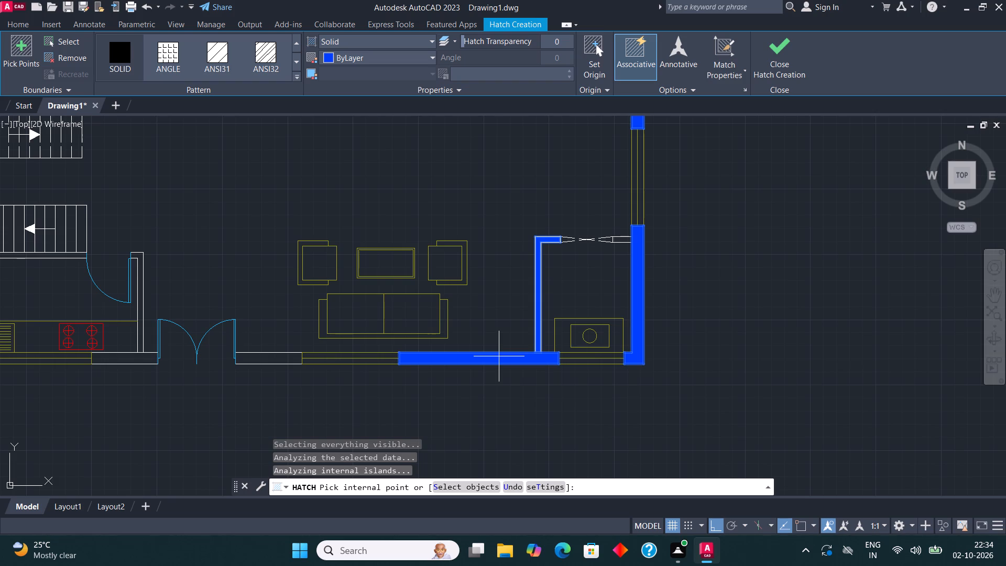
{"action": "scroll", "coordinate": [618, 240], "scroll_direction": "up", "scroll_amount": 1}
{"action": "left_click", "coordinate": [618, 240]}
{"action": "scroll", "coordinate": [633, 220], "scroll_direction": "down", "scroll_amount": 2}
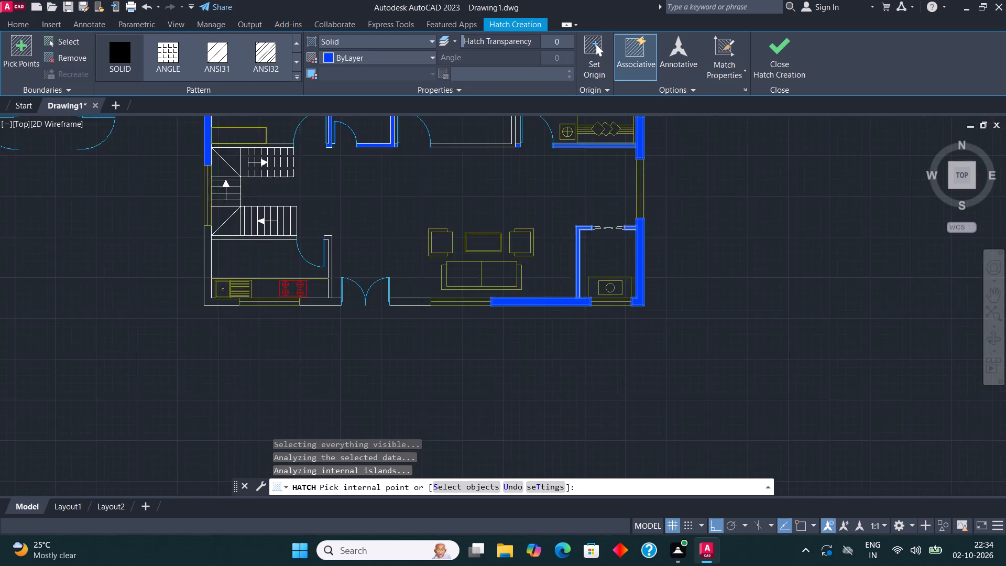
Solid-hatch the bottom outer wall on both sides of the main entrance, the kitchen's partition beside its door, and the plan's lower-left corner wall.
{"action": "scroll", "coordinate": [636, 220], "scroll_direction": "down", "scroll_amount": 1}
{"action": "scroll", "coordinate": [511, 265], "scroll_direction": "up", "scroll_amount": 2}
{"action": "left_click", "coordinate": [468, 278]}
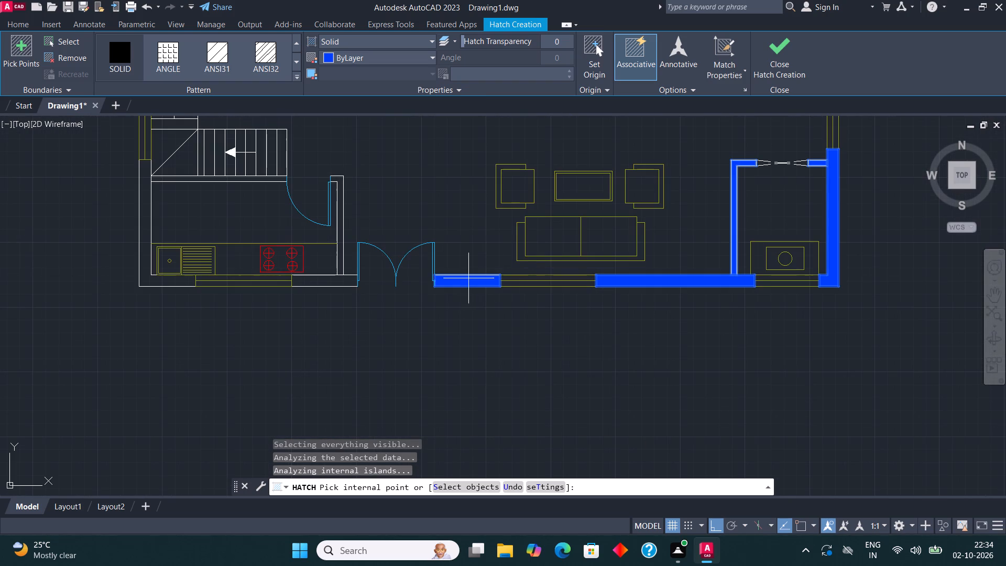
{"action": "left_click", "coordinate": [323, 281]}
{"action": "middle_click_drag", "start_coordinate": [348, 279], "coordinate": [440, 293]}
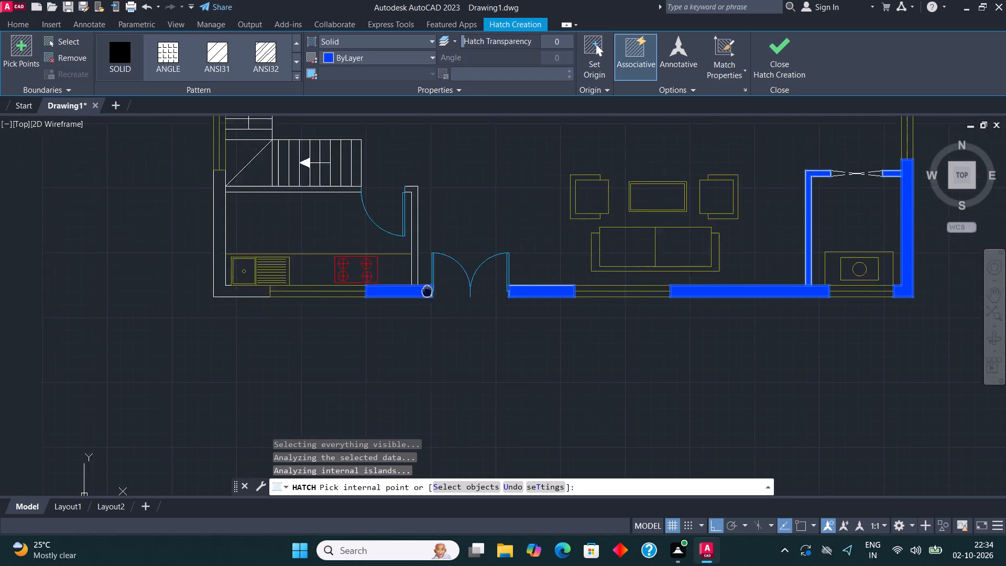
{"action": "middle_click_drag", "start_coordinate": [440, 293], "coordinate": [511, 310]}
{"action": "left_click", "coordinate": [500, 243]}
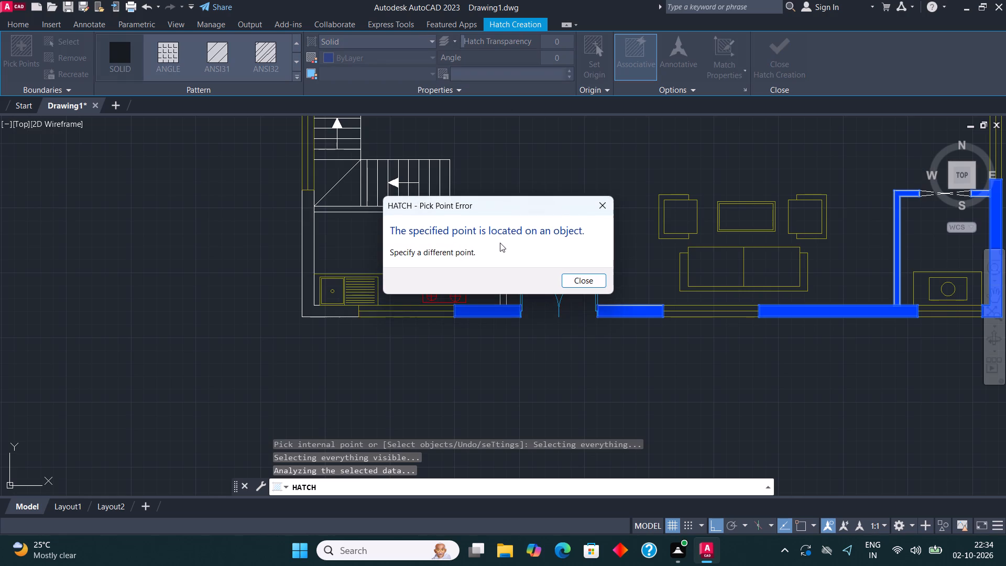
{"action": "left_click", "coordinate": [611, 203]}
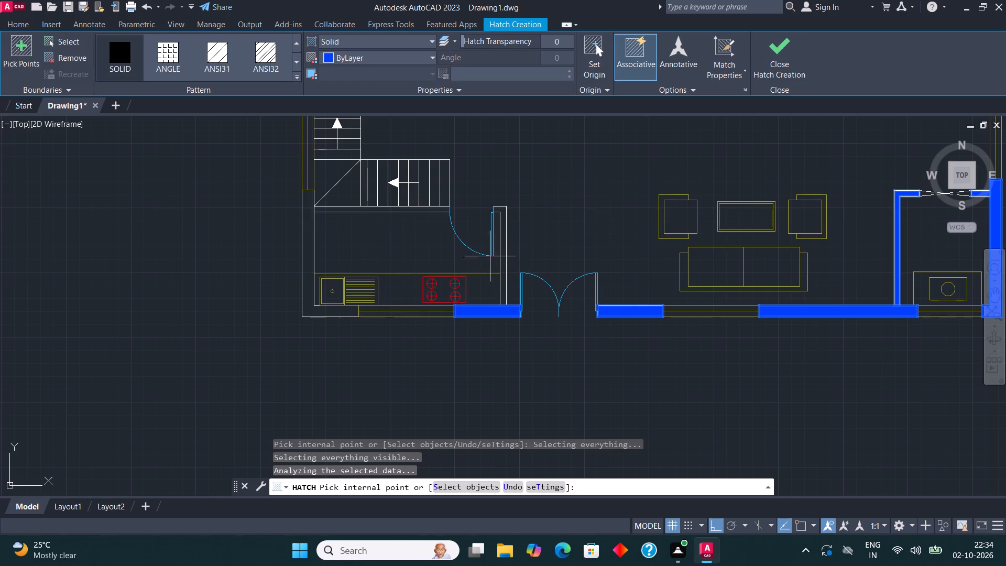
{"action": "left_click", "coordinate": [504, 257]}
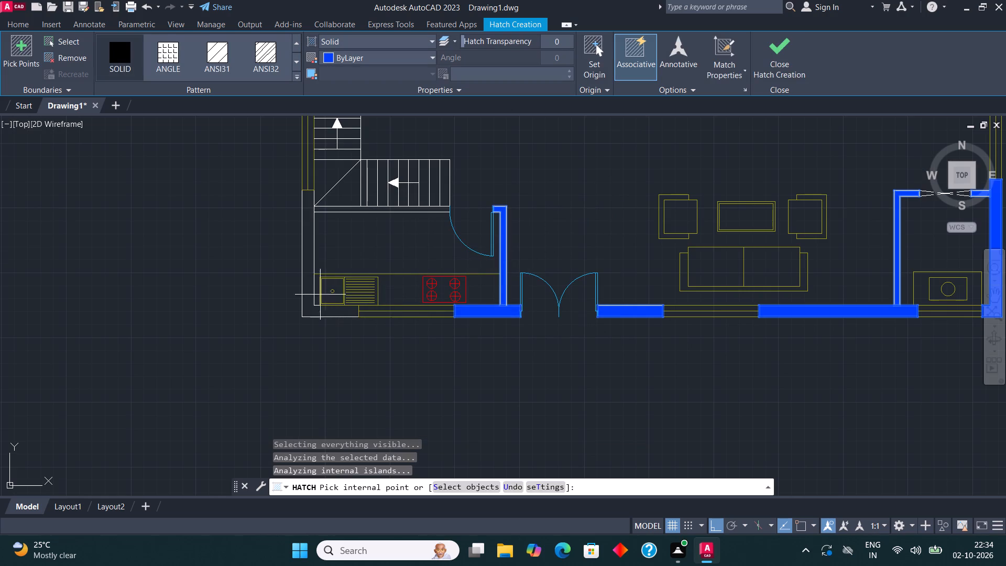
{"action": "left_click", "coordinate": [310, 291]}
{"action": "middle_click_drag", "start_coordinate": [491, 168], "coordinate": [483, 334]}
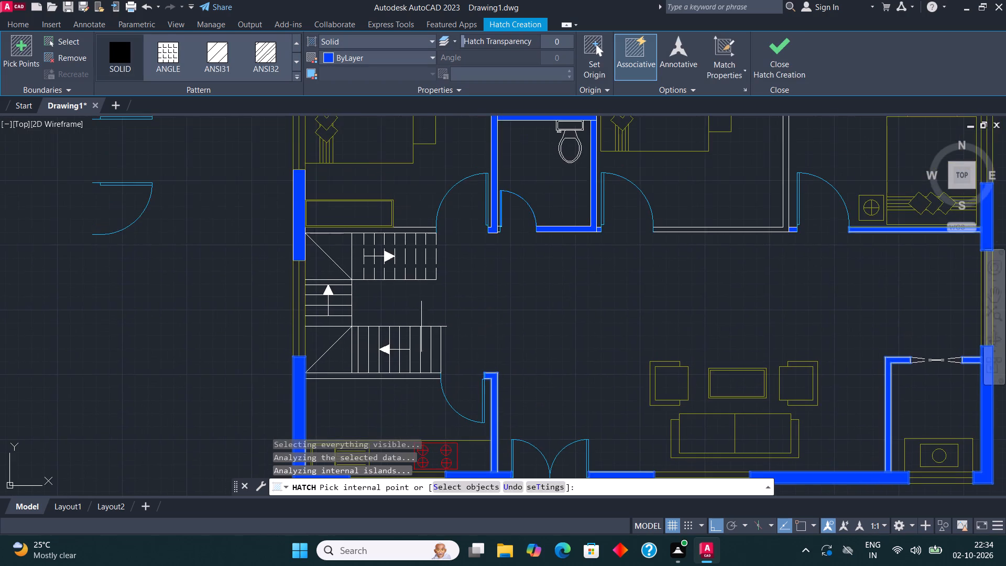
{"action": "scroll", "coordinate": [380, 336], "scroll_direction": "down", "scroll_amount": 2}
{"action": "scroll", "coordinate": [520, 300], "scroll_direction": "up", "scroll_amount": 2}
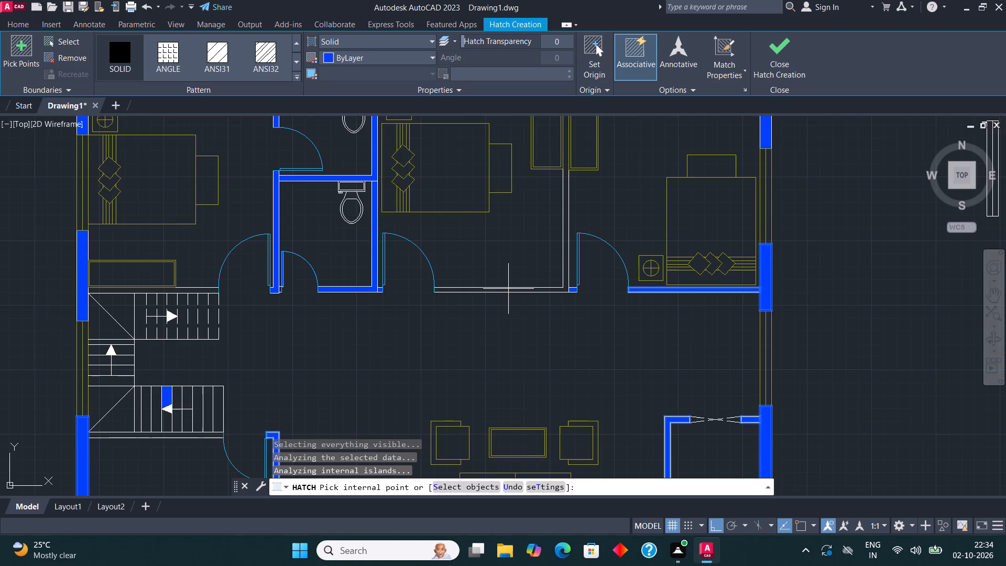
{"action": "scroll", "coordinate": [507, 291], "scroll_direction": "up", "scroll_amount": 4}
{"action": "scroll", "coordinate": [501, 284], "scroll_direction": "down", "scroll_amount": 2}
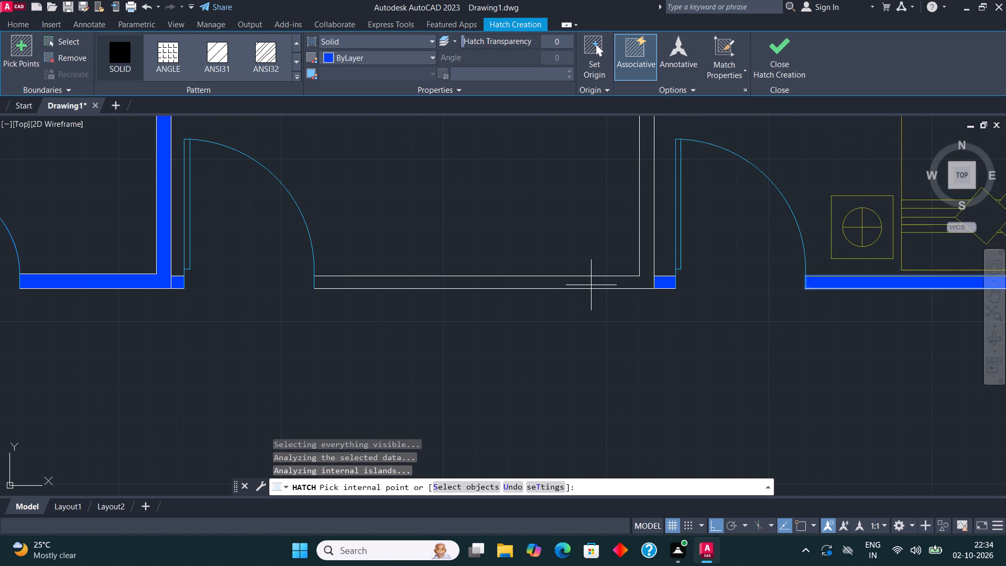
{"action": "left_click", "coordinate": [780, 47]}
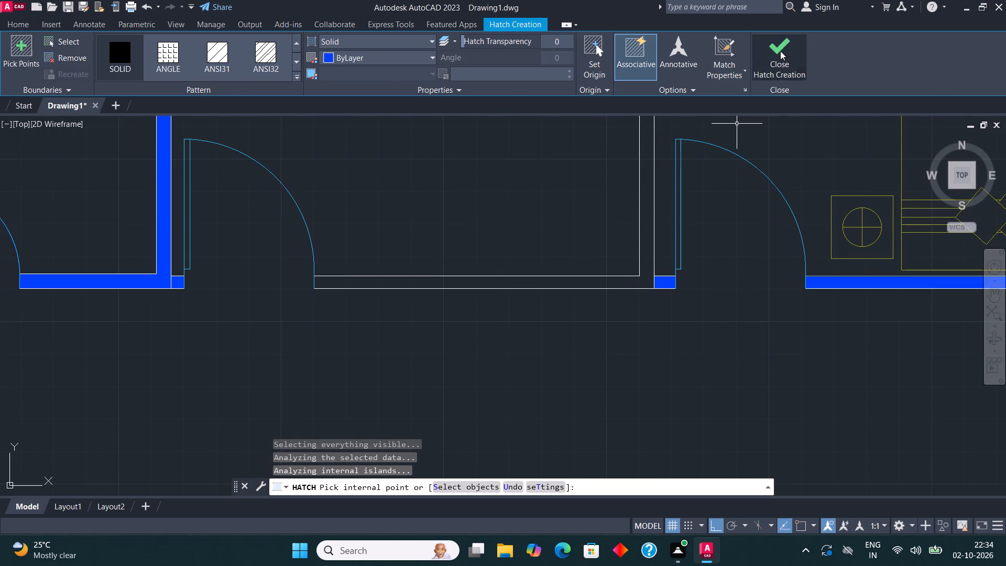
Draw a rectangle over the middle bedroom's bottom wall, from its door opening to the partition with the upper-right bedroom.
{"action": "scroll", "coordinate": [409, 298], "scroll_direction": "down", "scroll_amount": 3}
{"action": "middle_click_drag", "start_coordinate": [473, 219], "coordinate": [404, 212]}
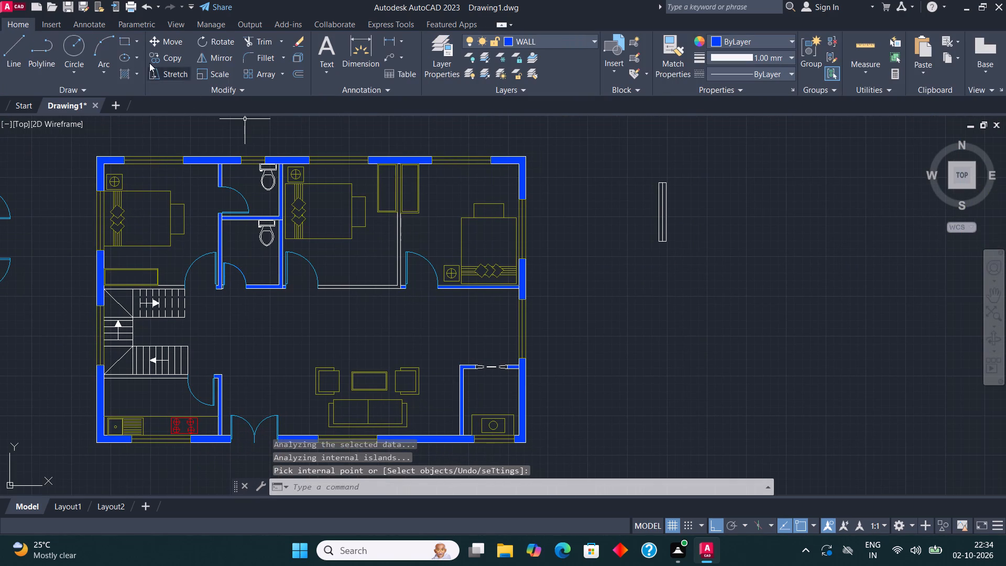
{"action": "left_click", "coordinate": [122, 43]}
{"action": "scroll", "coordinate": [307, 293], "scroll_direction": "up", "scroll_amount": 3}
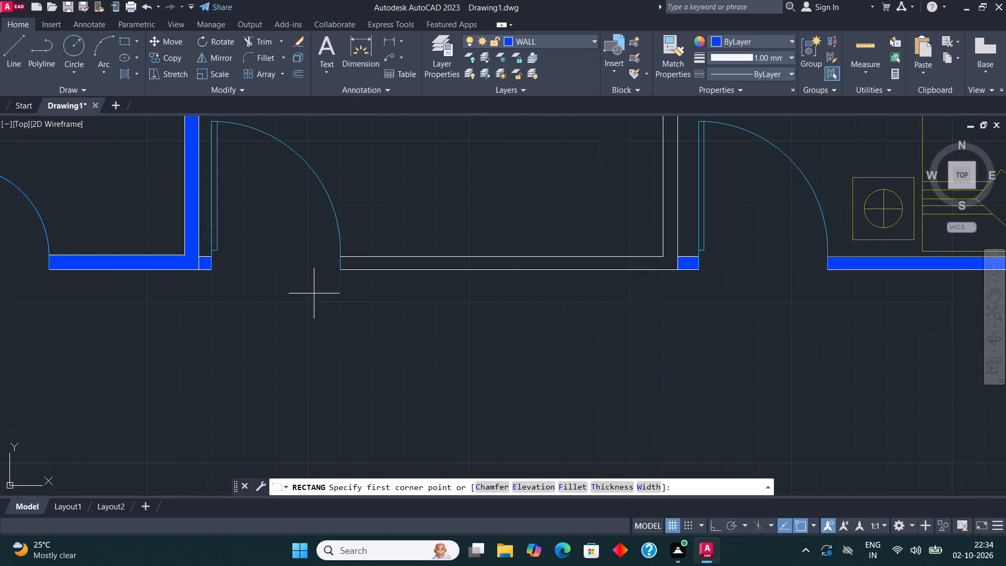
{"action": "left_click", "coordinate": [336, 271]}
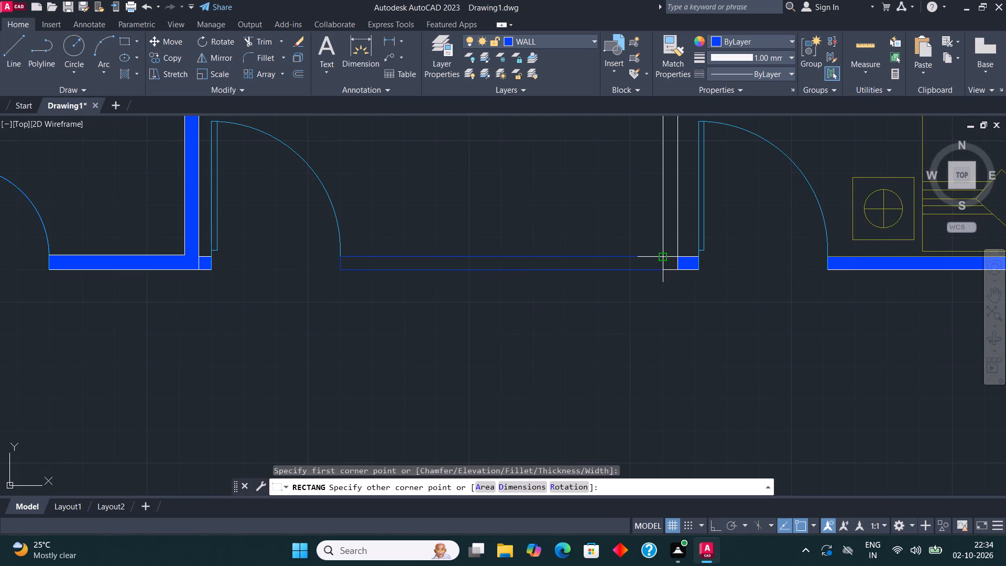
{"action": "left_click", "coordinate": [660, 255]}
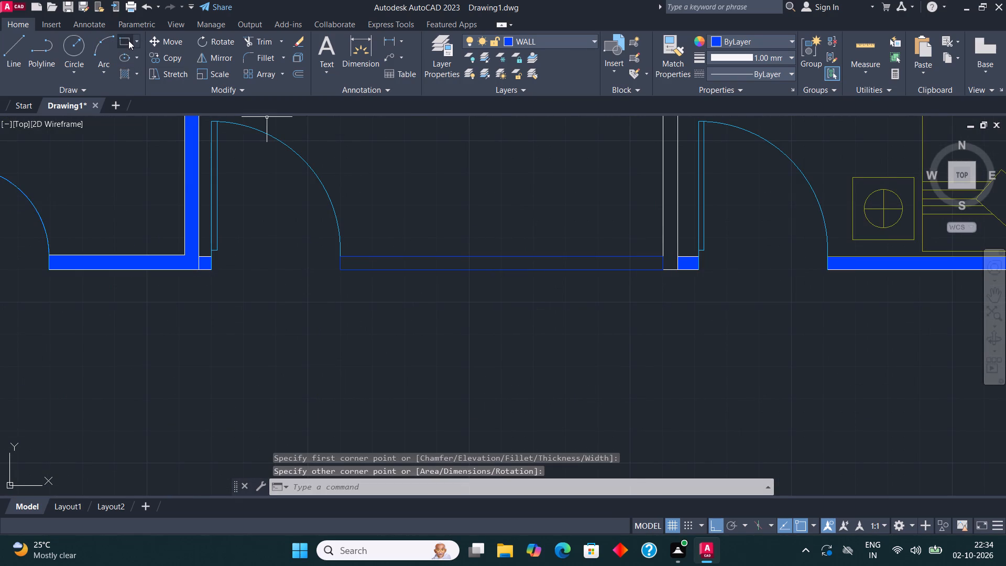
Draw a rectangle over the partition between the middle and upper-right bedrooms, from the top outer wall to the partition's bottom end.
{"action": "left_click", "coordinate": [128, 40]}
{"action": "scroll", "coordinate": [174, 259], "scroll_direction": "down", "scroll_amount": 3}
{"action": "scroll", "coordinate": [300, 180], "scroll_direction": "up", "scroll_amount": 2}
{"action": "scroll", "coordinate": [334, 269], "scroll_direction": "up", "scroll_amount": 2}
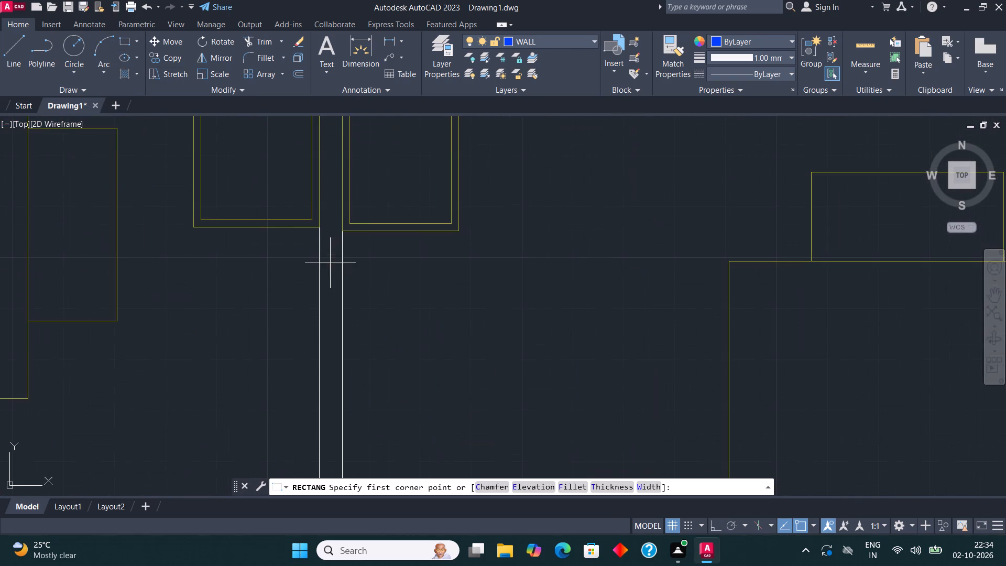
{"action": "scroll", "coordinate": [322, 282], "scroll_direction": "down", "scroll_amount": 3}
{"action": "scroll", "coordinate": [326, 210], "scroll_direction": "up", "scroll_amount": 4}
{"action": "scroll", "coordinate": [297, 175], "scroll_direction": "down", "scroll_amount": 2}
{"action": "scroll", "coordinate": [290, 154], "scroll_direction": "up", "scroll_amount": 3}
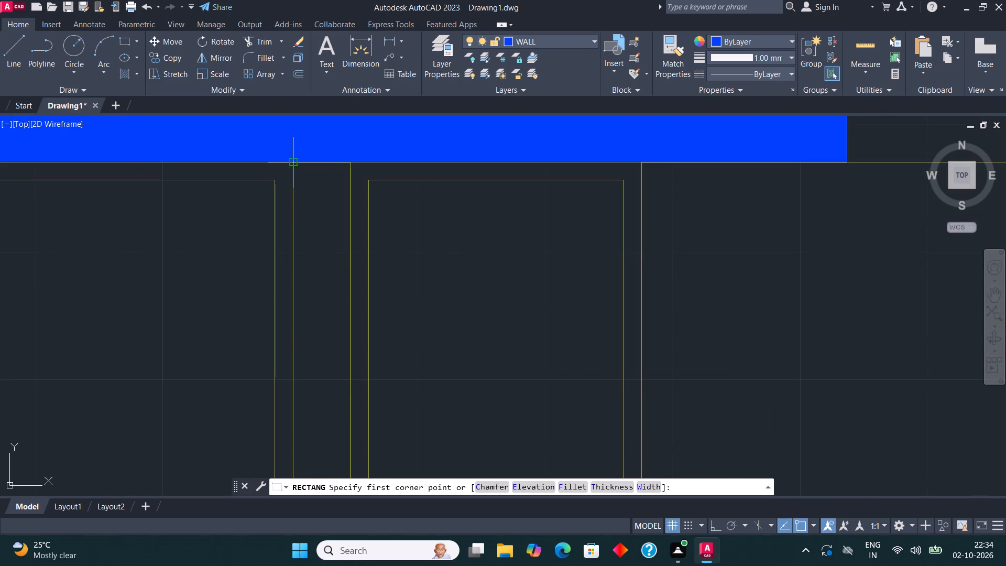
{"action": "left_click", "coordinate": [291, 165]}
{"action": "scroll", "coordinate": [324, 170], "scroll_direction": "down", "scroll_amount": 6}
{"action": "scroll", "coordinate": [330, 291], "scroll_direction": "up", "scroll_amount": 5}
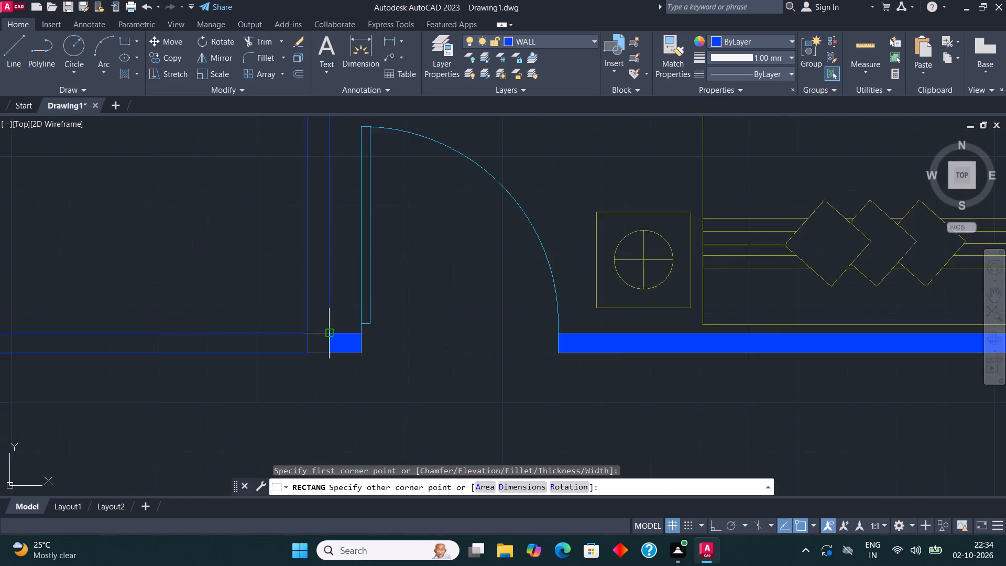
{"action": "scroll", "coordinate": [329, 334], "scroll_direction": "up", "scroll_amount": 2}
{"action": "left_click", "coordinate": [325, 382]}
{"action": "scroll", "coordinate": [396, 343], "scroll_direction": "down", "scroll_amount": 3}
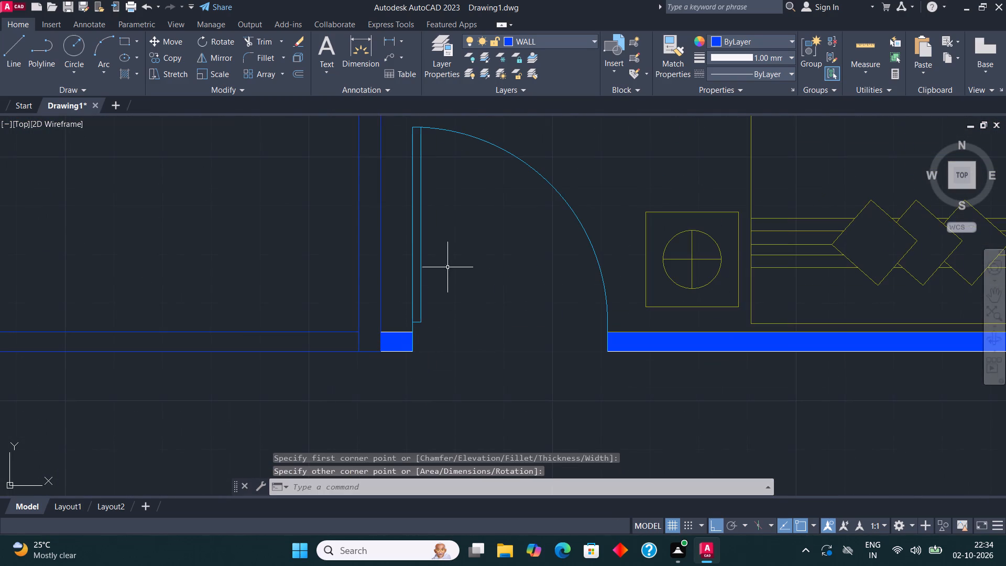
Solid-hatch the two new rectangles forming the bedroom partition and the middle bedroom's bottom wall.
{"action": "key", "text": "h"}
{"action": "key", "text": "Return"}
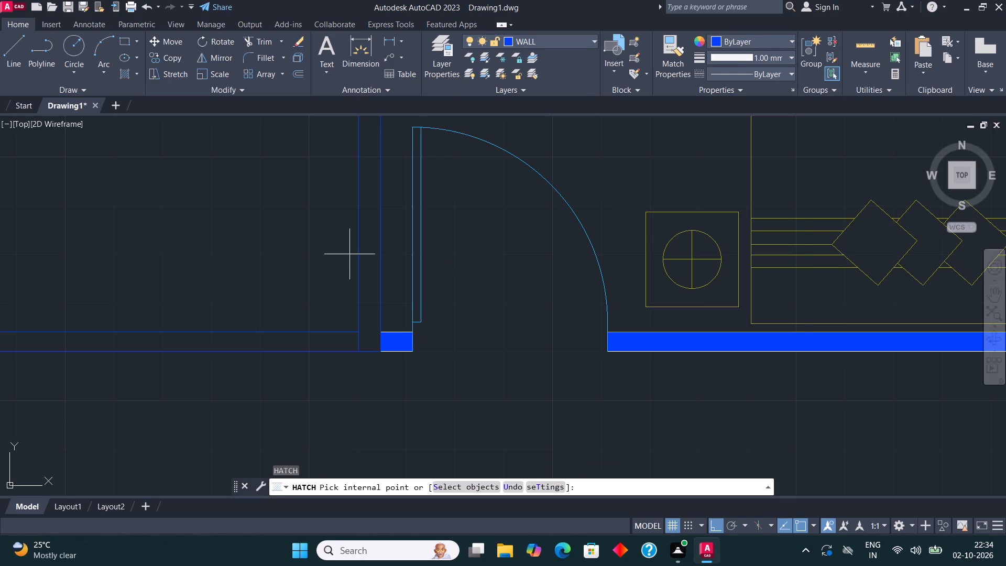
{"action": "left_click", "coordinate": [366, 258]}
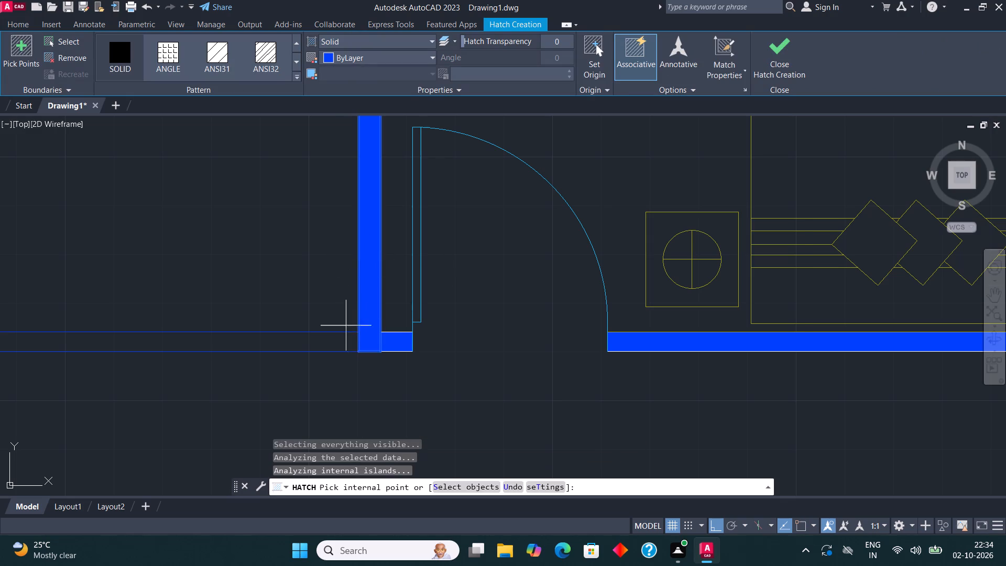
{"action": "left_click", "coordinate": [315, 342]}
{"action": "left_click_drag", "start_coordinate": [764, 46], "coordinate": [769, 45]}
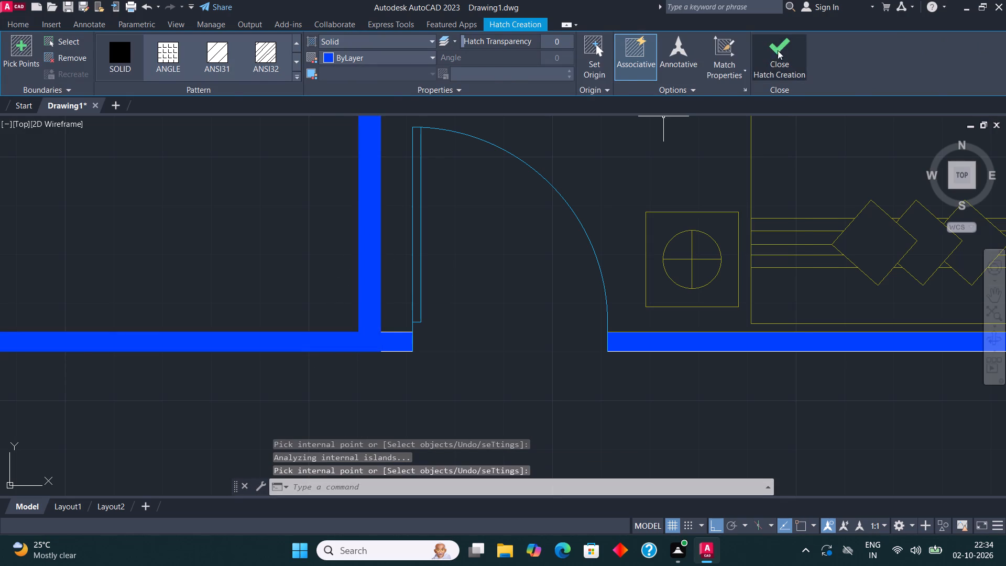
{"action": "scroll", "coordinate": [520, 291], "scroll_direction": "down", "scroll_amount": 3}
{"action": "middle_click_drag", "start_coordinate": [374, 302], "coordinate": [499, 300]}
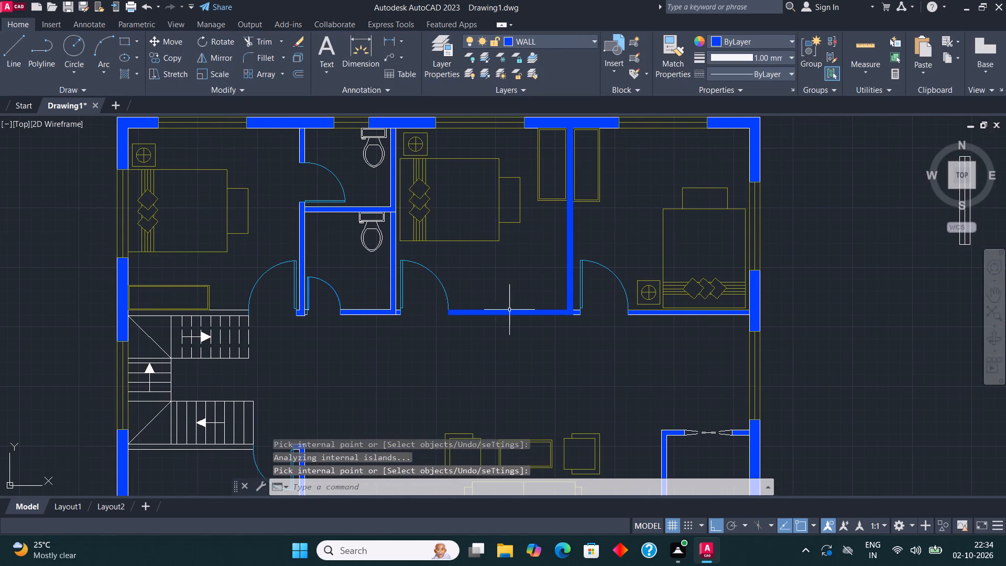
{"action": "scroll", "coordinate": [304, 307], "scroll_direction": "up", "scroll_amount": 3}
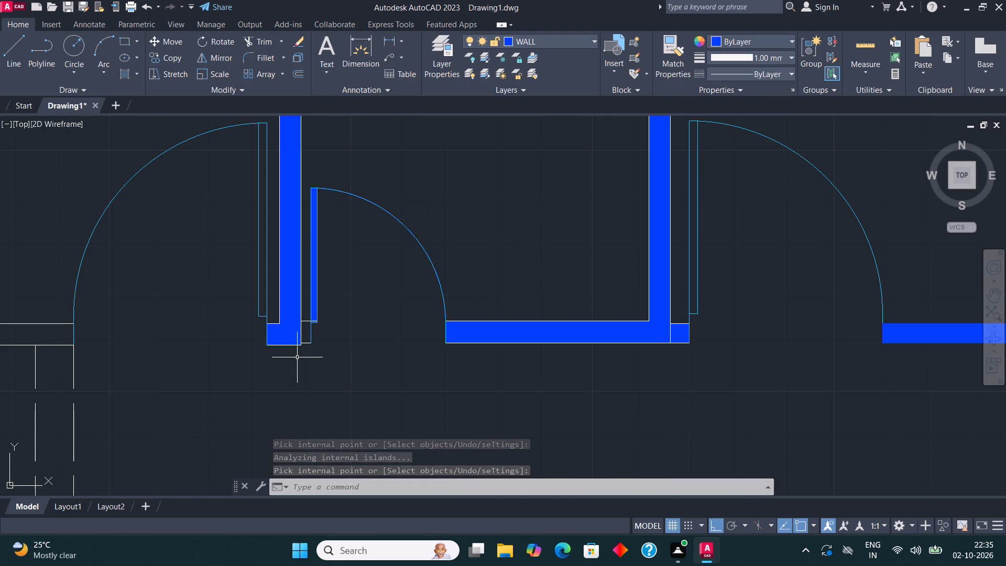
Solid-hatch the short wall stub beside the lower bathroom's door and the upper-left bedroom's bottom wall above the staircase.
{"action": "key", "text": "h"}
{"action": "key", "text": "Return"}
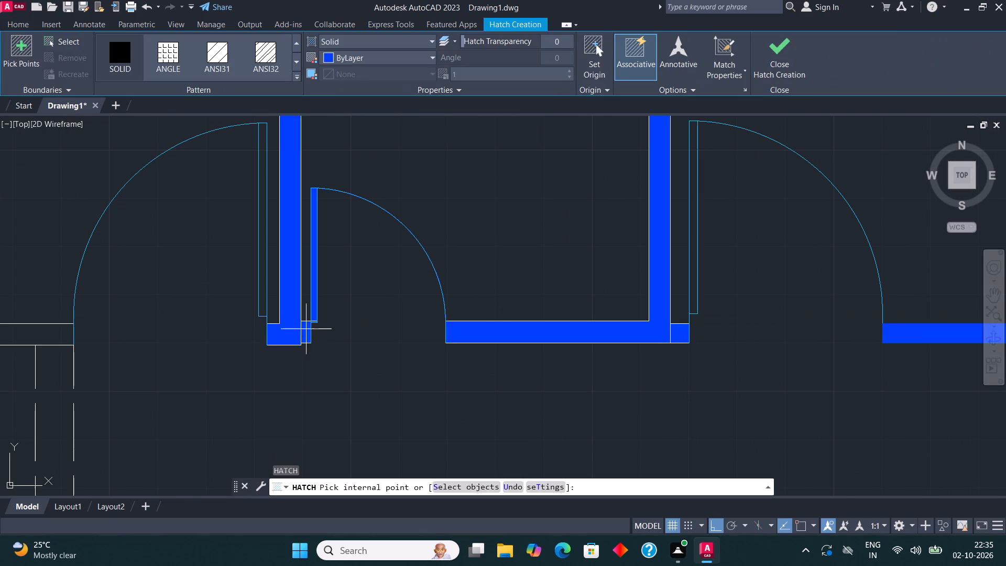
{"action": "left_click", "coordinate": [306, 329]}
{"action": "scroll", "coordinate": [332, 332], "scroll_direction": "down", "scroll_amount": 3}
{"action": "scroll", "coordinate": [204, 339], "scroll_direction": "up", "scroll_amount": 3}
{"action": "left_click", "coordinate": [202, 332]}
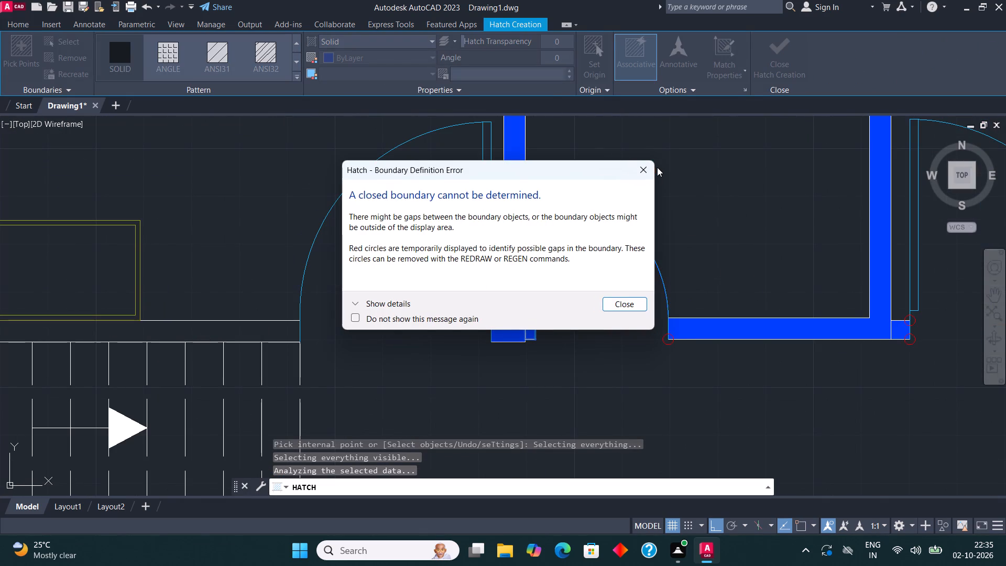
{"action": "left_click", "coordinate": [657, 167]}
{"action": "left_click", "coordinate": [648, 166]}
{"action": "scroll", "coordinate": [685, 194], "scroll_direction": "down", "scroll_amount": 2}
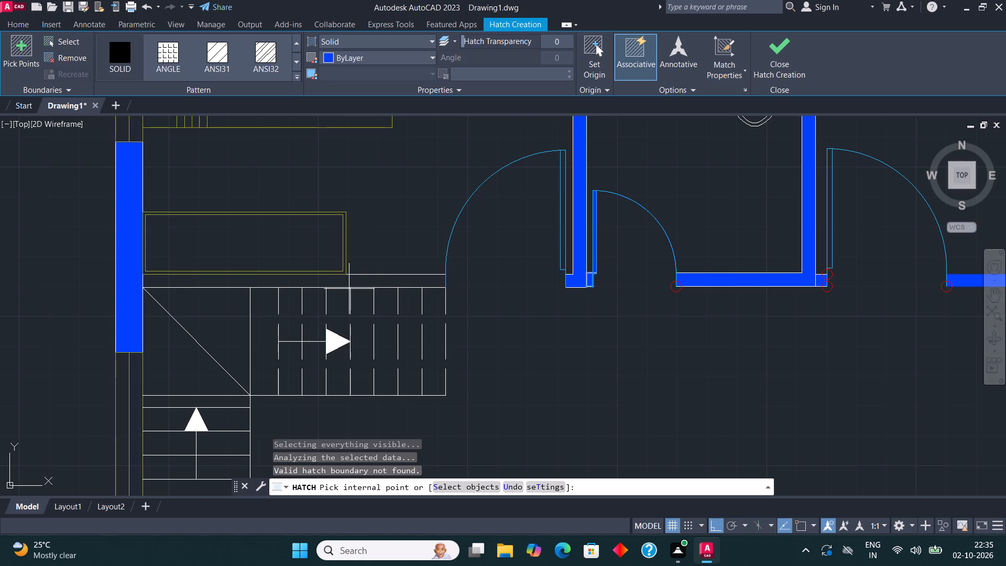
{"action": "scroll", "coordinate": [320, 279], "scroll_direction": "up", "scroll_amount": 1}
{"action": "scroll", "coordinate": [302, 285], "scroll_direction": "down", "scroll_amount": 1}
{"action": "left_click", "coordinate": [314, 281]}
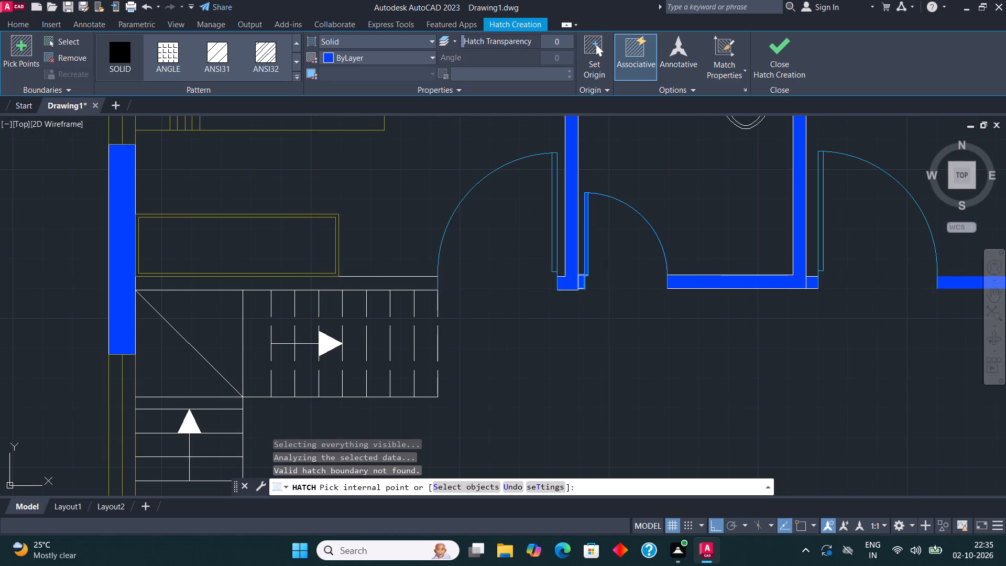
{"action": "left_click", "coordinate": [639, 174]}
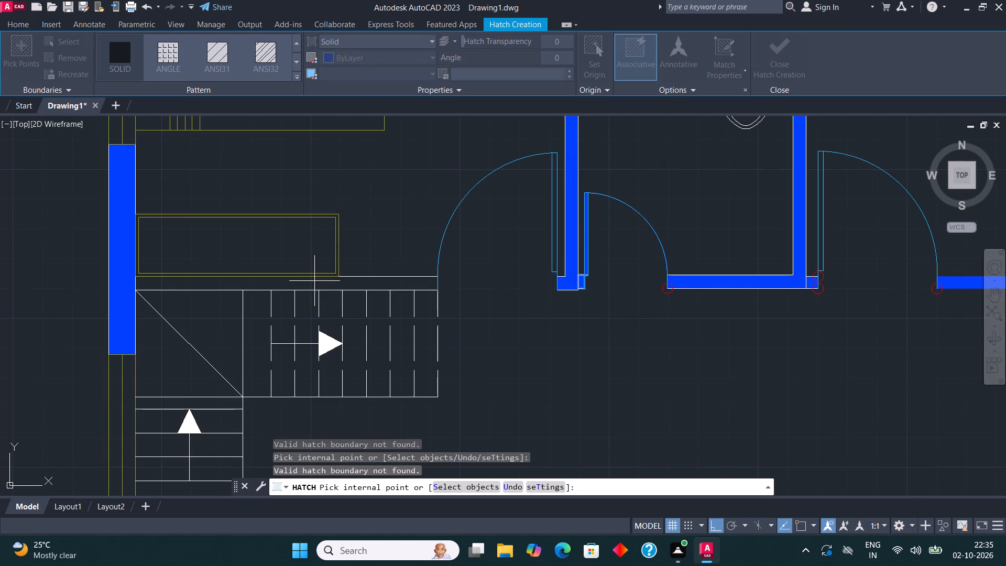
{"action": "left_click", "coordinate": [338, 281]}
{"action": "scroll", "coordinate": [369, 228], "scroll_direction": "down", "scroll_amount": 2}
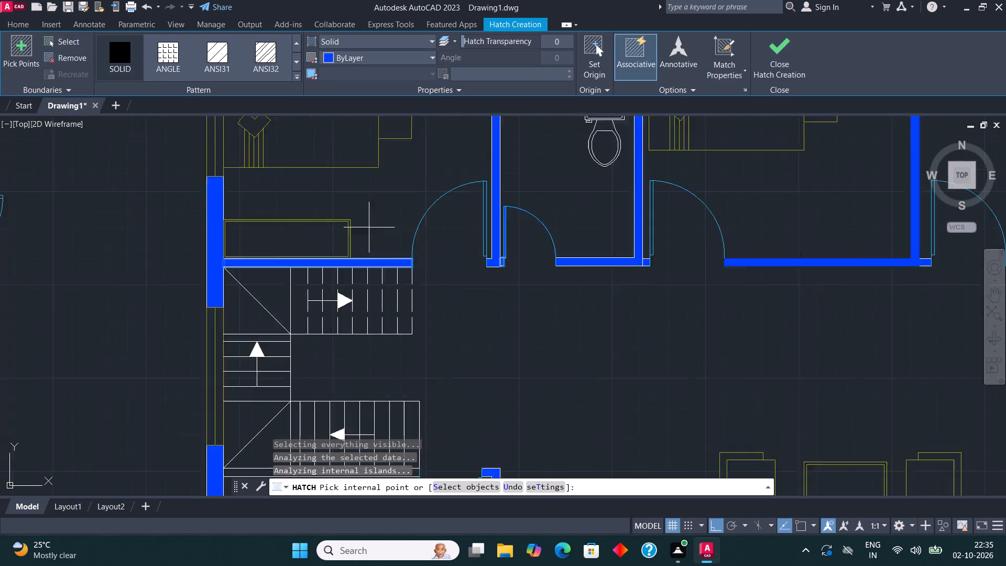
Solid-hatch the wall between the staircase and the kitchen, check the plan's remaining walls, and finish hatching.
{"action": "scroll", "coordinate": [369, 227], "scroll_direction": "down", "scroll_amount": 1}
{"action": "scroll", "coordinate": [349, 328], "scroll_direction": "up", "scroll_amount": 6}
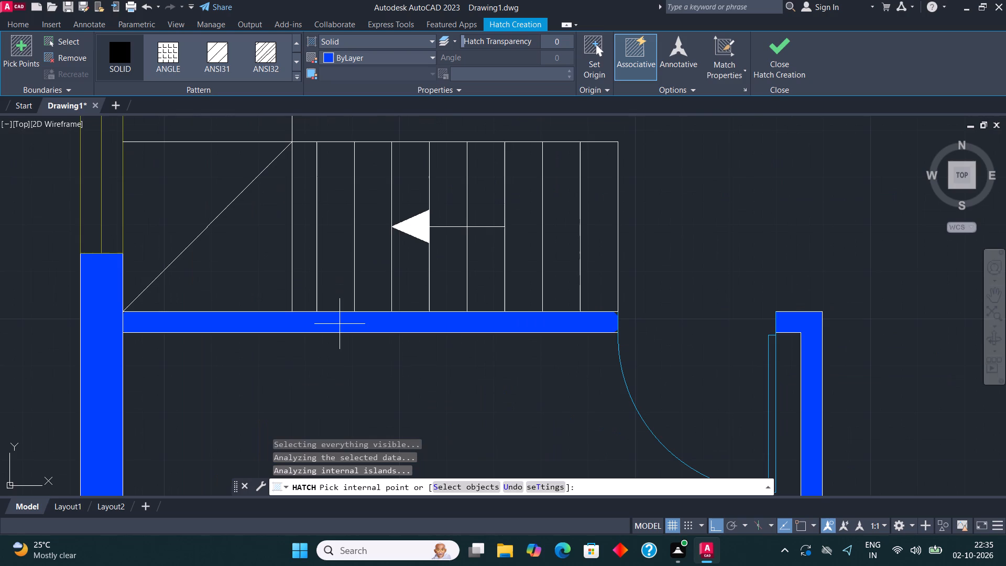
{"action": "left_click", "coordinate": [338, 323]}
{"action": "scroll", "coordinate": [337, 329], "scroll_direction": "down", "scroll_amount": 3}
{"action": "scroll", "coordinate": [403, 347], "scroll_direction": "up", "scroll_amount": 2}
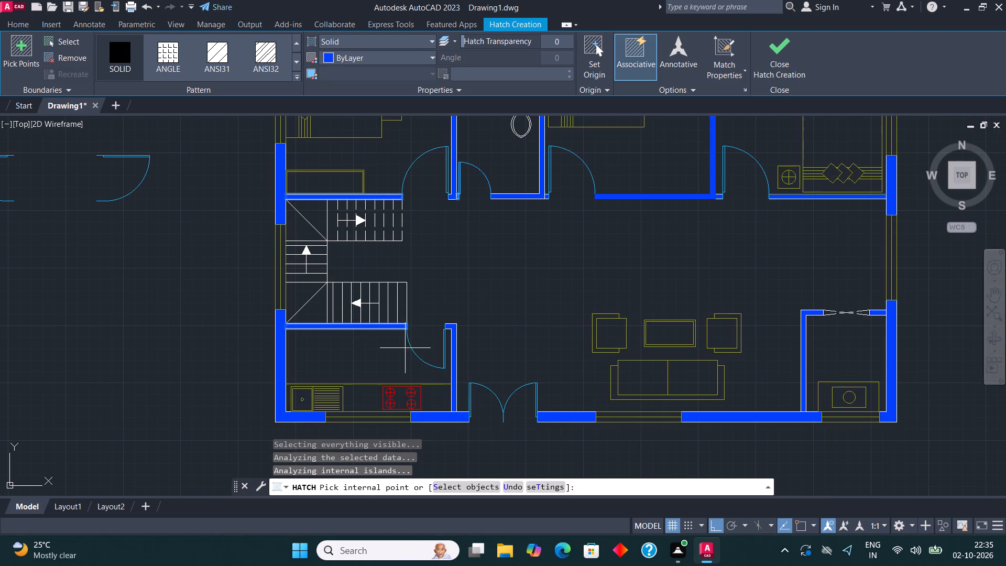
{"action": "scroll", "coordinate": [400, 344], "scroll_direction": "up", "scroll_amount": 4}
{"action": "scroll", "coordinate": [364, 343], "scroll_direction": "down", "scroll_amount": 4}
{"action": "scroll", "coordinate": [420, 289], "scroll_direction": "up", "scroll_amount": 4}
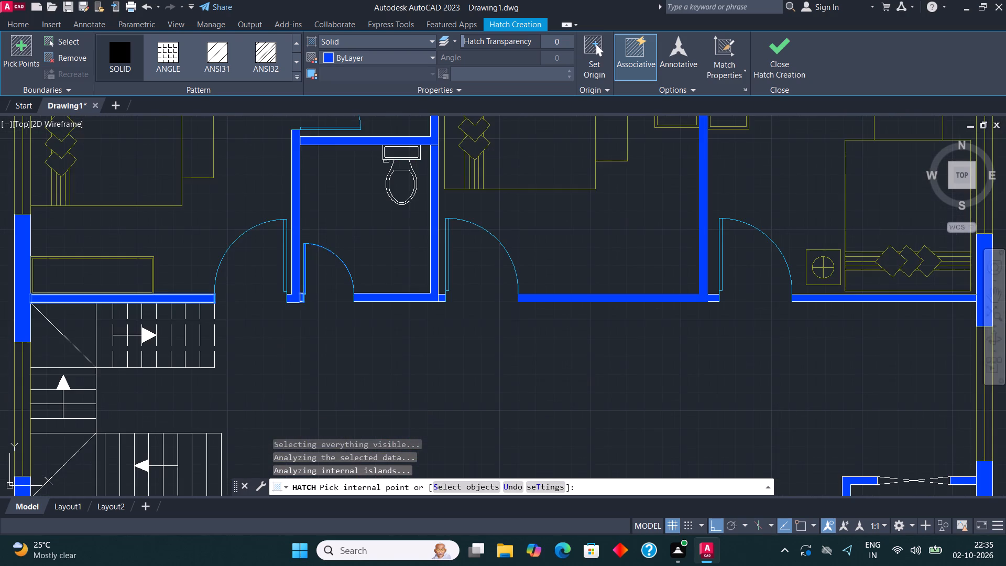
{"action": "scroll", "coordinate": [395, 296], "scroll_direction": "down", "scroll_amount": 2}
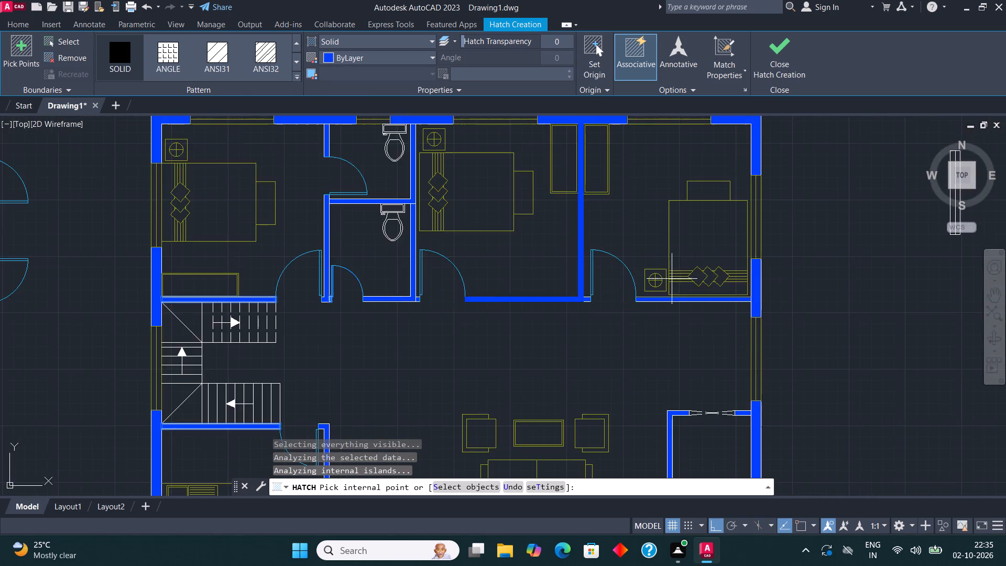
{"action": "scroll", "coordinate": [672, 278], "scroll_direction": "up", "scroll_amount": 3}
{"action": "scroll", "coordinate": [568, 253], "scroll_direction": "down", "scroll_amount": 3}
{"action": "scroll", "coordinate": [643, 318], "scroll_direction": "up", "scroll_amount": 1}
{"action": "scroll", "coordinate": [614, 268], "scroll_direction": "down", "scroll_amount": 3}
{"action": "scroll", "coordinate": [605, 366], "scroll_direction": "up", "scroll_amount": 2}
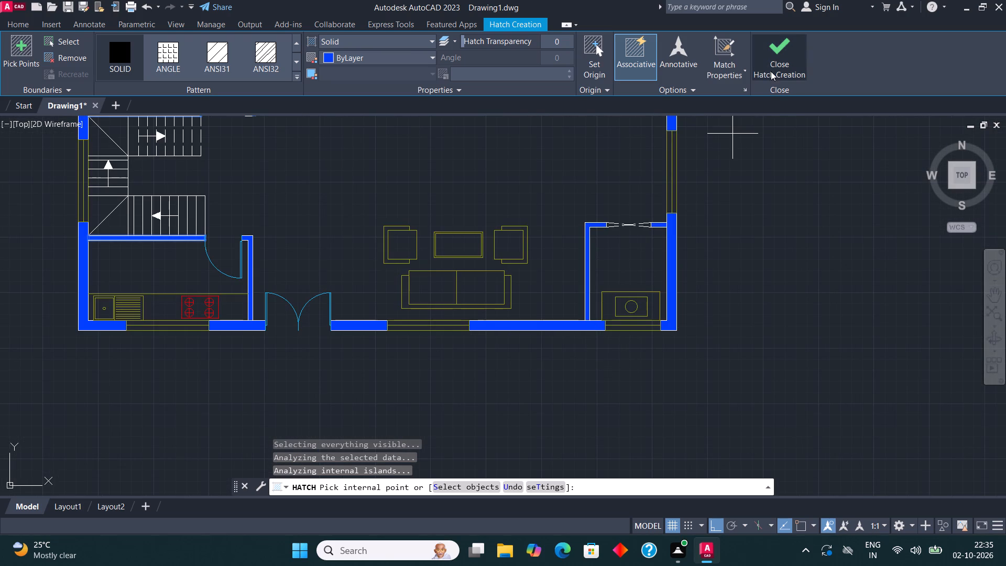
{"action": "left_click", "coordinate": [771, 71]}
Assign the whole staircase, including its treads and direction arrows, to the WALL layer.
{"action": "middle_click_drag", "start_coordinate": [471, 264], "coordinate": [488, 323]}
{"action": "scroll", "coordinate": [544, 332], "scroll_direction": "down", "scroll_amount": 1}
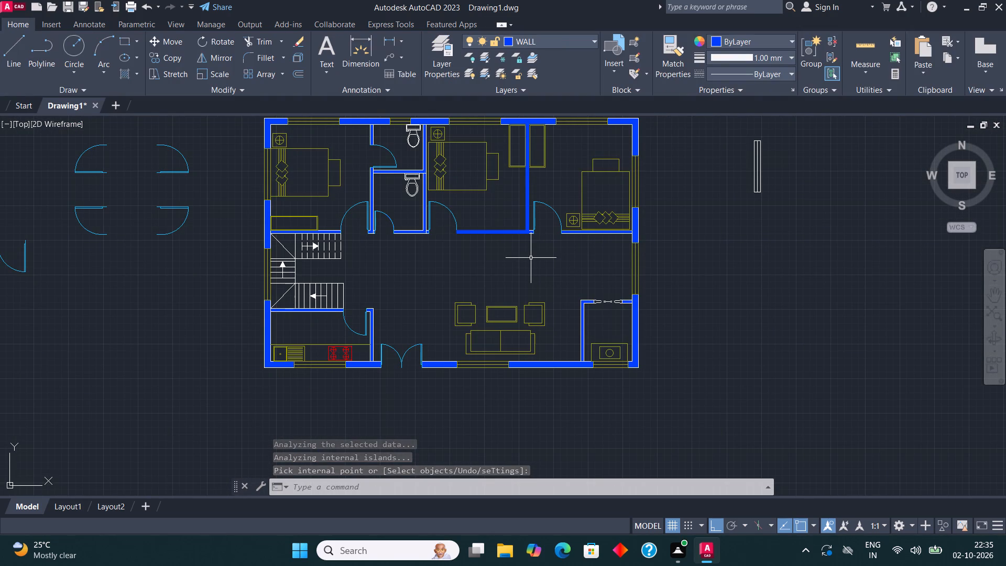
{"action": "middle_click_drag", "start_coordinate": [485, 265], "coordinate": [612, 340]}
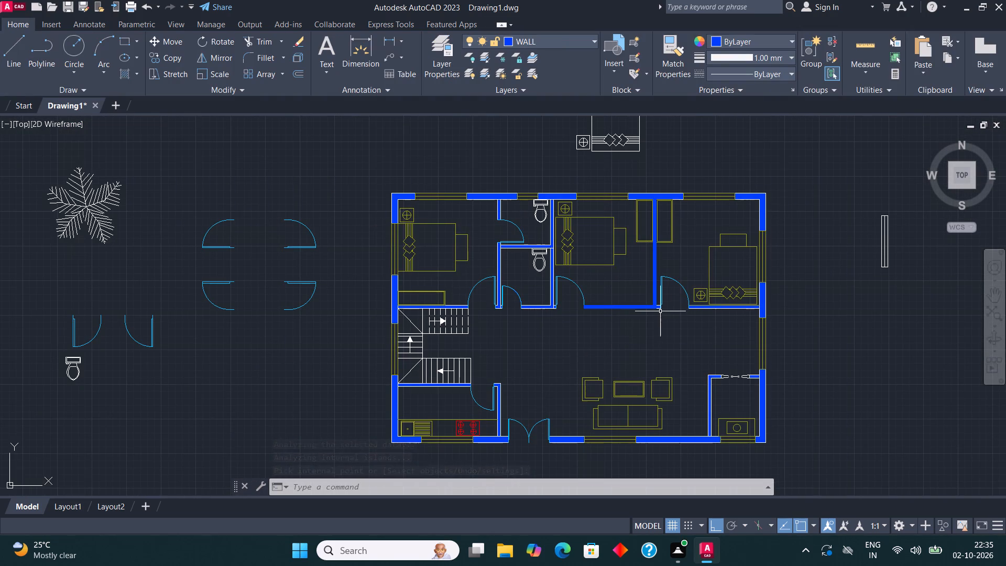
{"action": "middle_click_drag", "start_coordinate": [495, 323], "coordinate": [495, 383]}
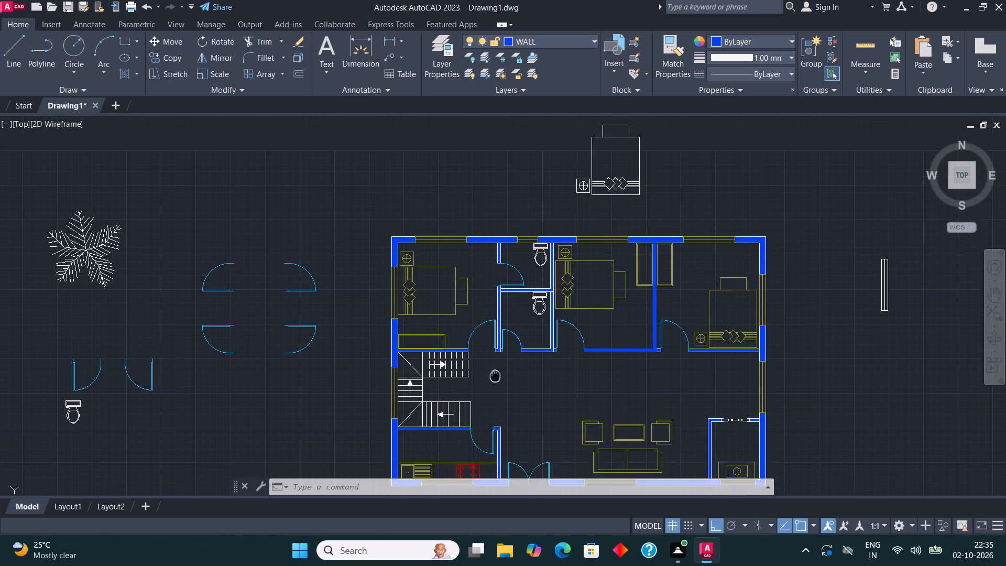
{"action": "middle_click_drag", "start_coordinate": [495, 383], "coordinate": [495, 386]}
{"action": "scroll", "coordinate": [412, 457], "scroll_direction": "up", "scroll_amount": 2}
{"action": "left_click", "coordinate": [570, 415]}
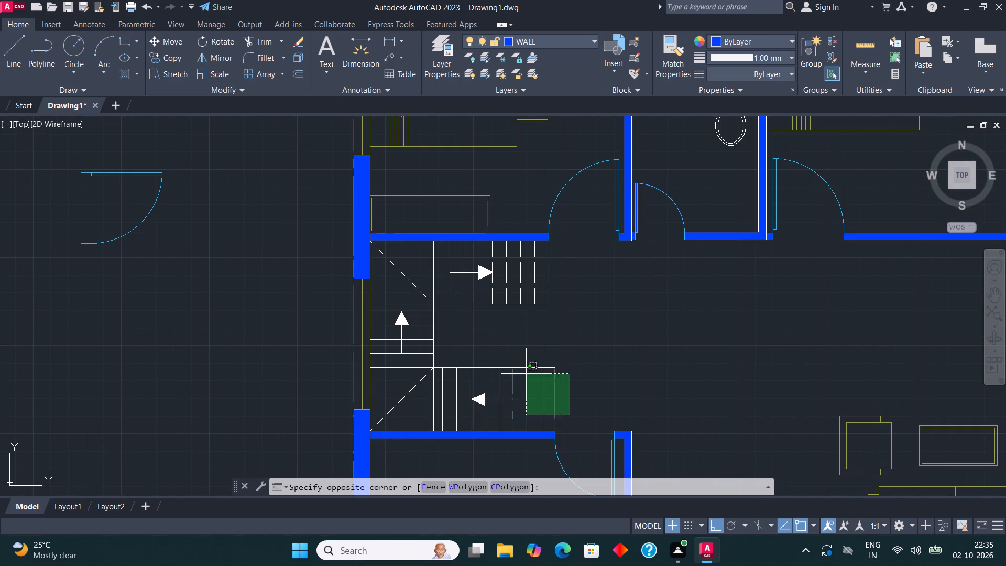
{"action": "left_click", "coordinate": [394, 271]}
{"action": "left_click", "coordinate": [555, 41]}
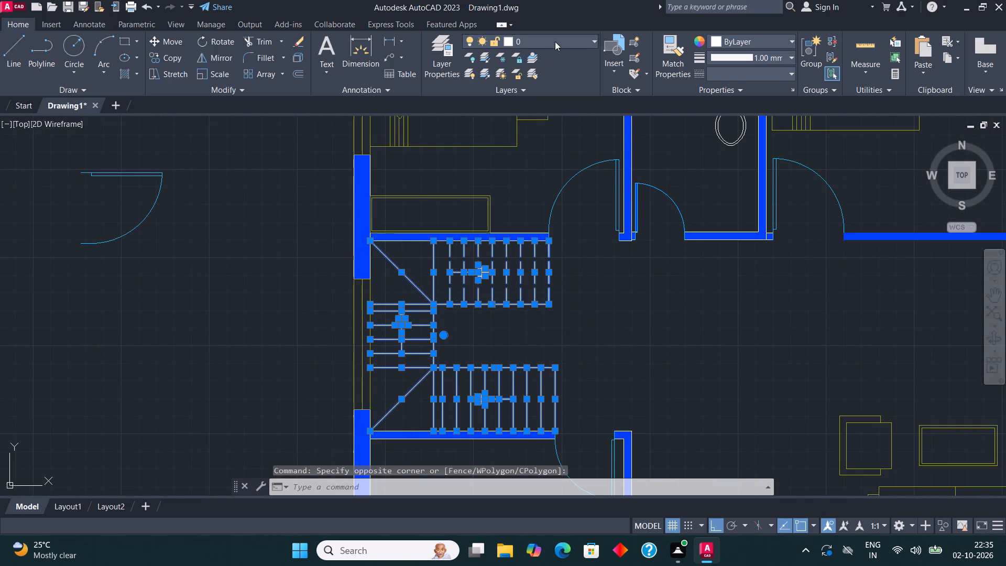
{"action": "left_click", "coordinate": [538, 120]}
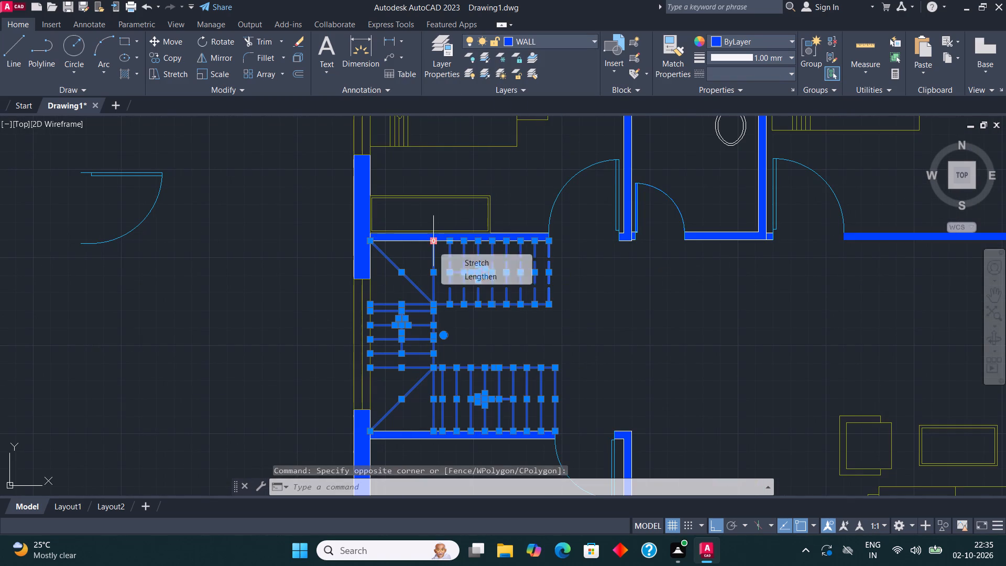
{"action": "key", "text": "Escape"}
{"action": "key", "text": "Escape"}
Make KIT the current layer.
{"action": "middle_click_drag", "start_coordinate": [589, 277], "coordinate": [485, 295]}
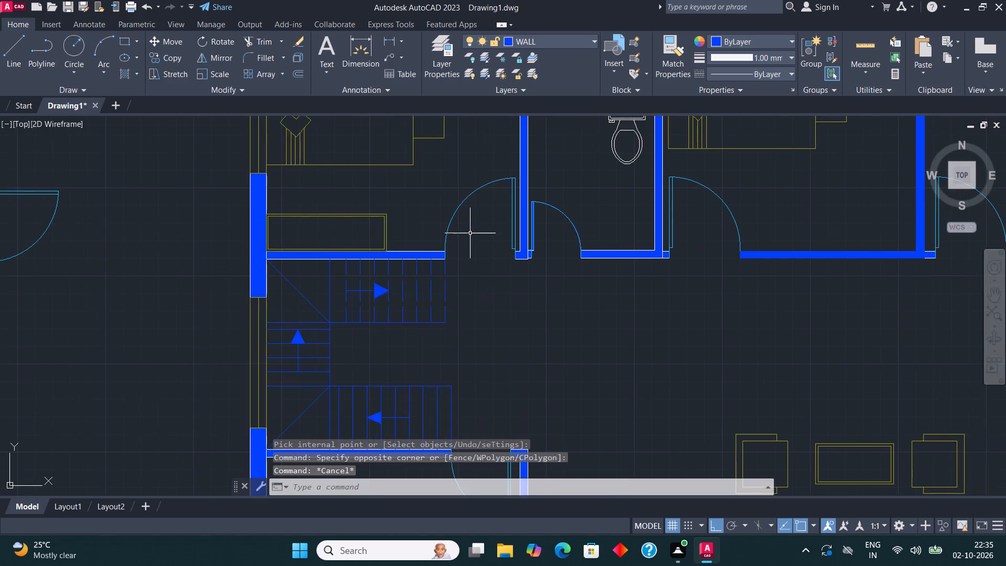
{"action": "scroll", "coordinate": [466, 234], "scroll_direction": "down", "scroll_amount": 2}
{"action": "middle_click_drag", "start_coordinate": [488, 278], "coordinate": [492, 306]}
{"action": "scroll", "coordinate": [457, 334], "scroll_direction": "up", "scroll_amount": 2}
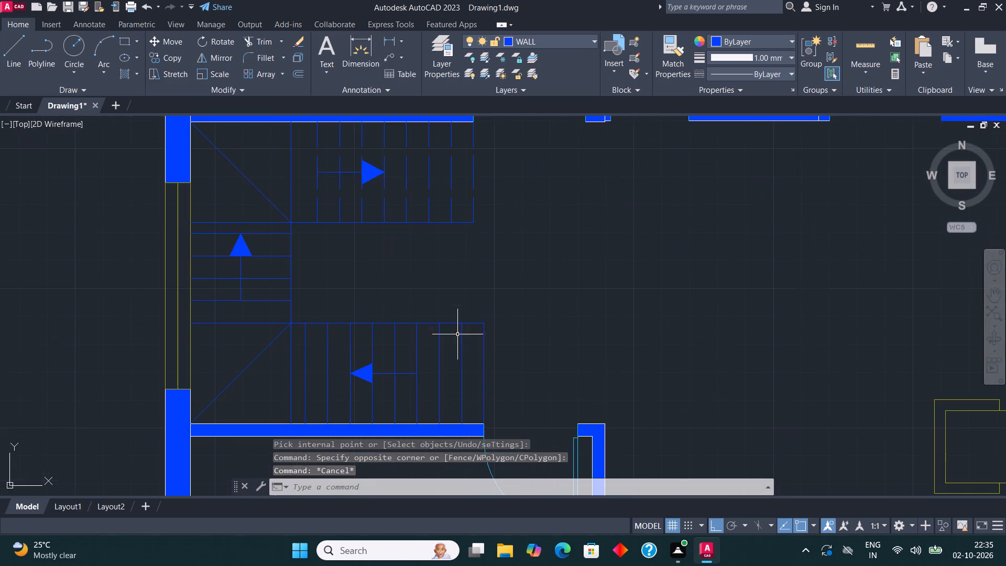
{"action": "scroll", "coordinate": [457, 334], "scroll_direction": "up", "scroll_amount": 1}
{"action": "scroll", "coordinate": [494, 360], "scroll_direction": "down", "scroll_amount": 2}
{"action": "middle_click_drag", "start_coordinate": [507, 278], "coordinate": [458, 309]}
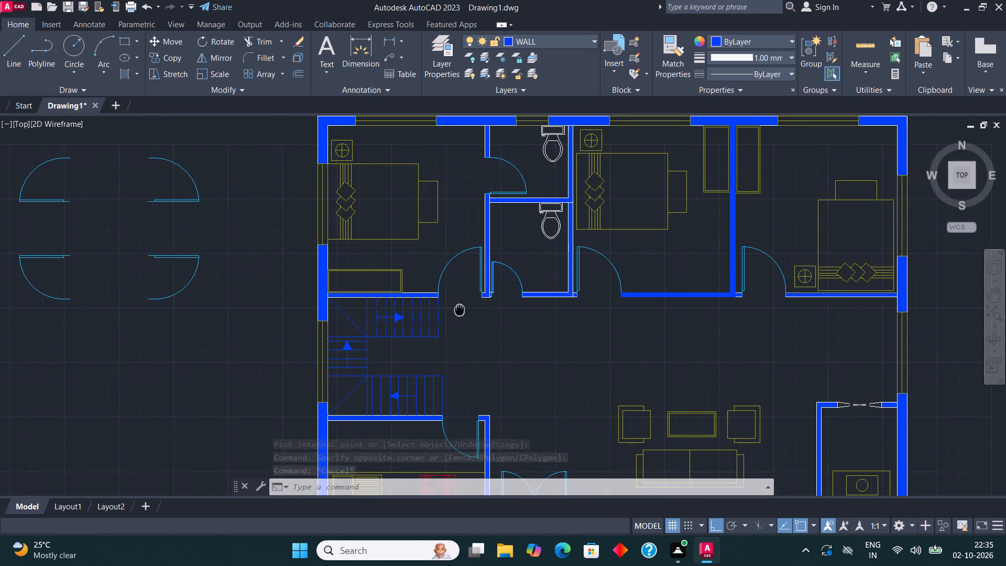
{"action": "middle_click_drag", "start_coordinate": [458, 309], "coordinate": [404, 356]}
{"action": "middle_click_drag", "start_coordinate": [402, 218], "coordinate": [440, 280]}
{"action": "scroll", "coordinate": [340, 230], "scroll_direction": "up", "scroll_amount": 1}
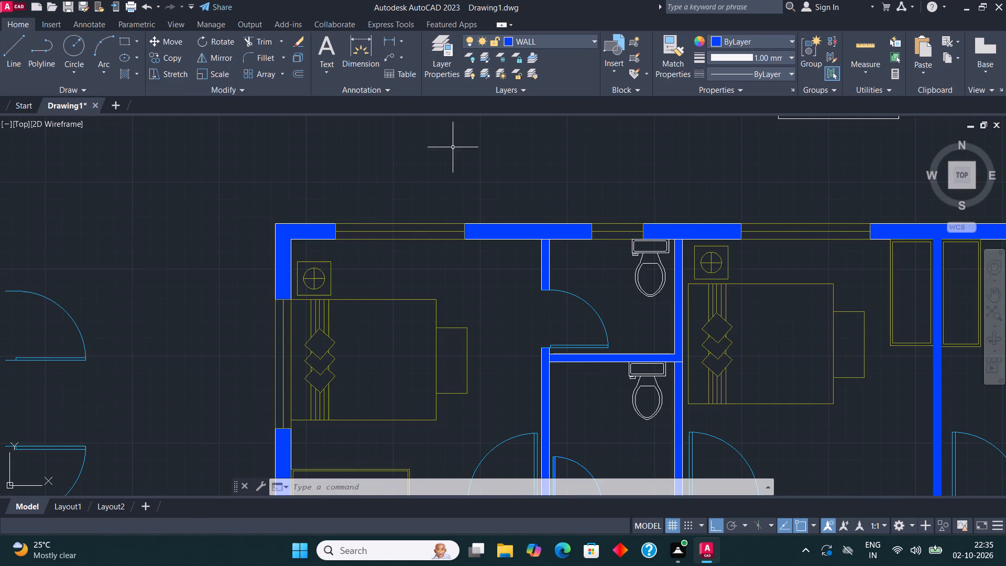
{"action": "left_click", "coordinate": [566, 41]}
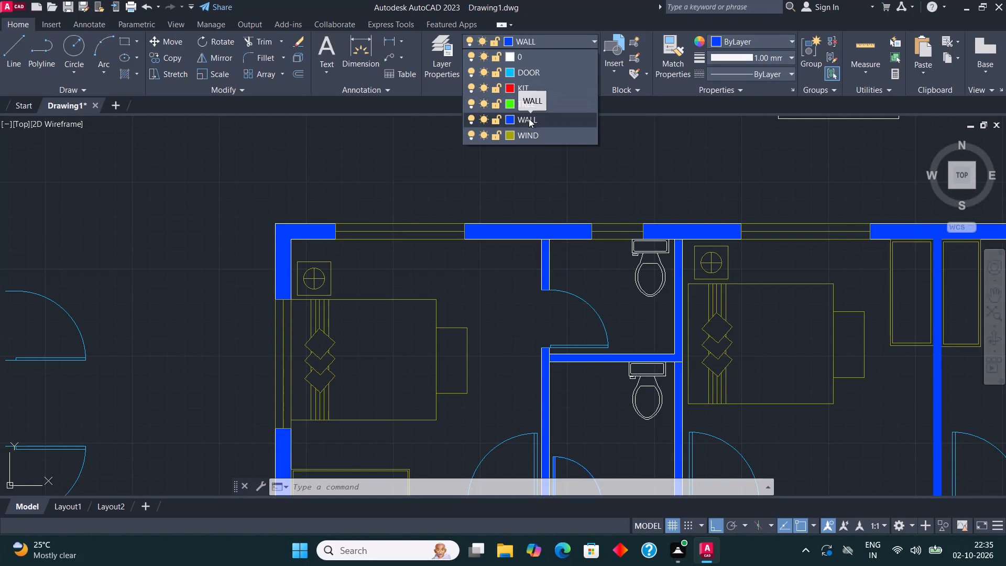
{"action": "left_click", "coordinate": [554, 90]}
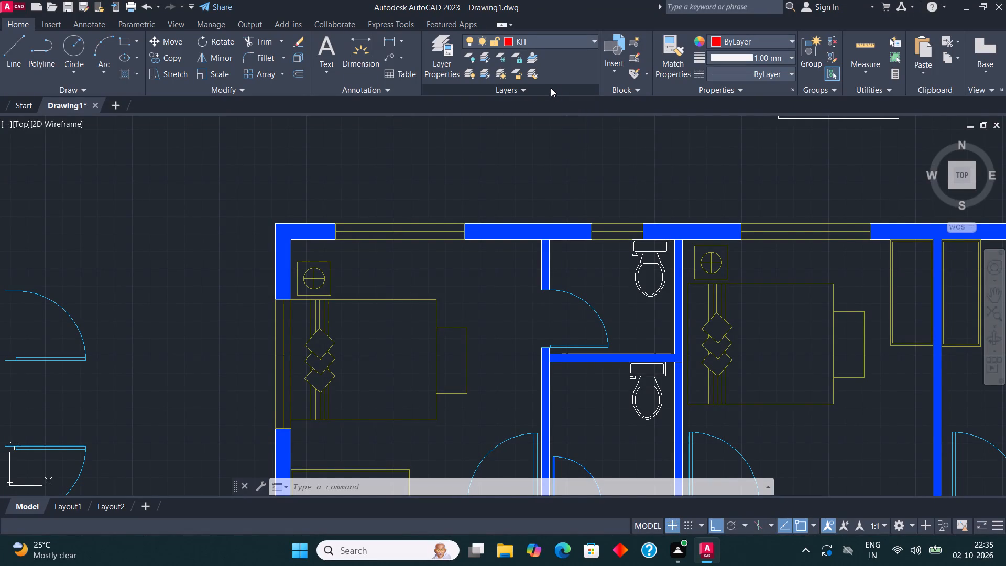
Dimension the upper-left bedroom's inner width between its side walls, placing the dimension just below the top wall.
{"action": "left_click", "coordinate": [367, 49]}
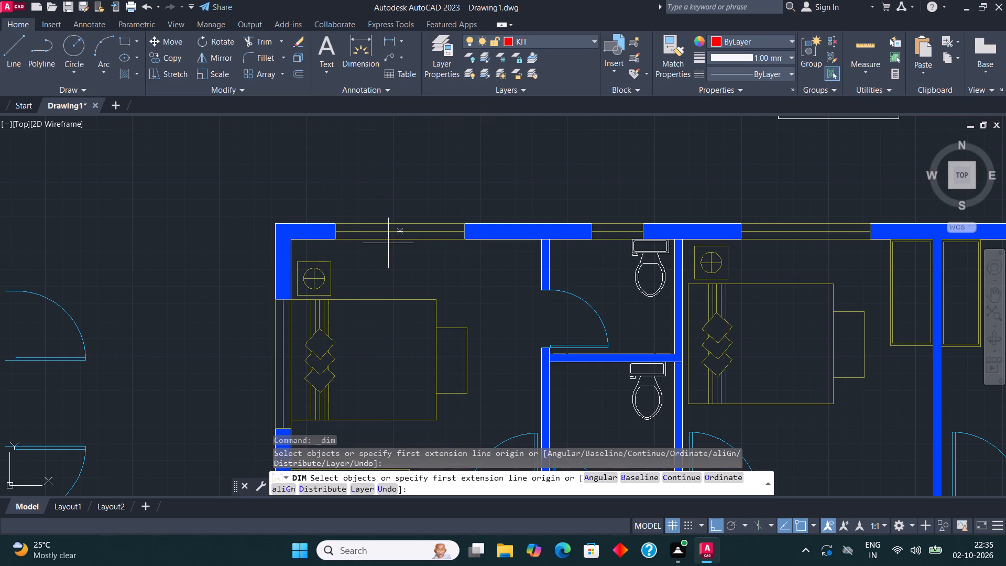
{"action": "left_click", "coordinate": [290, 237]}
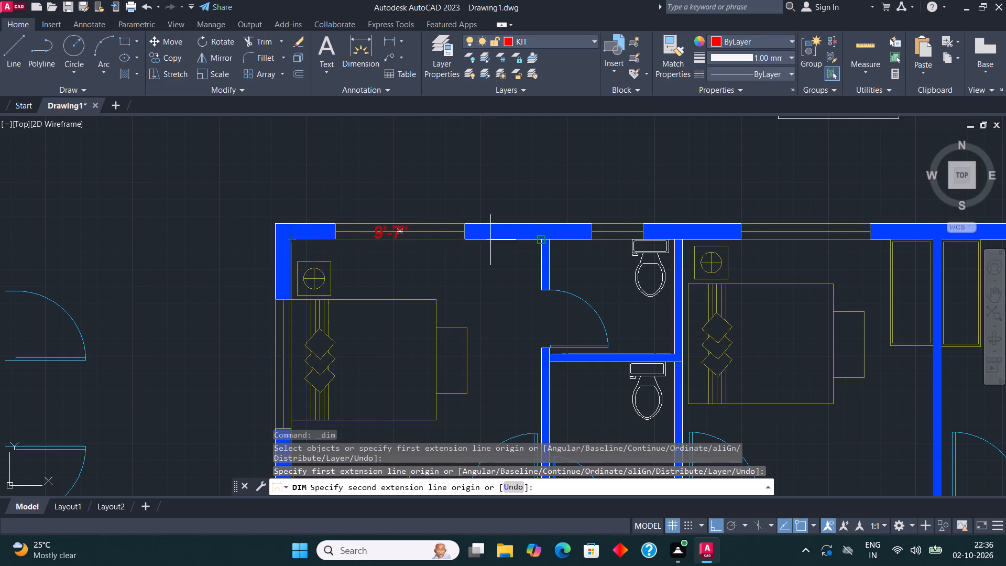
{"action": "left_click", "coordinate": [538, 240]}
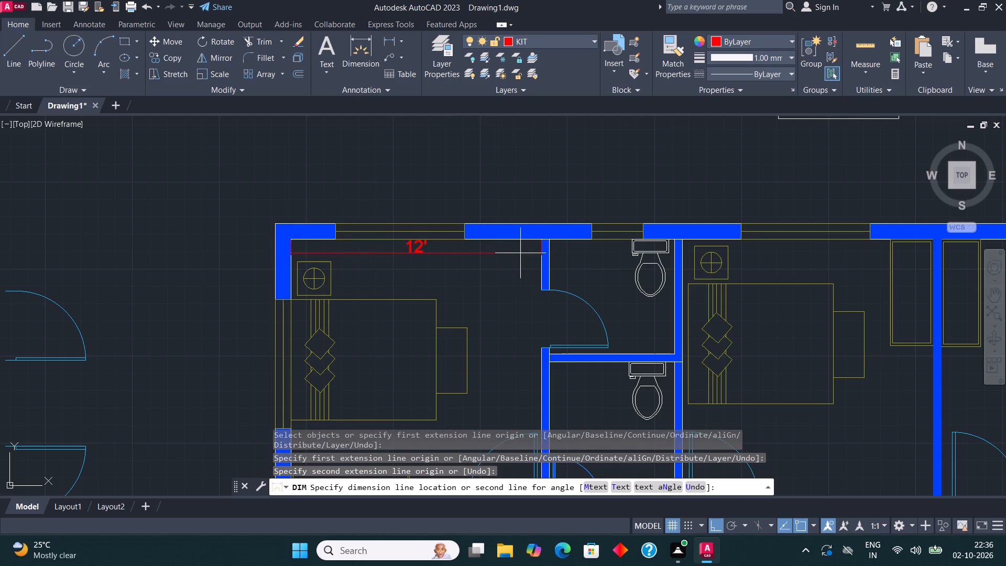
{"action": "left_click", "coordinate": [520, 252]}
Dimension the upper-left bedroom's inner depth from its bottom wall to the top wall, placing the dimension line inside the room.
{"action": "left_click", "coordinate": [367, 41]}
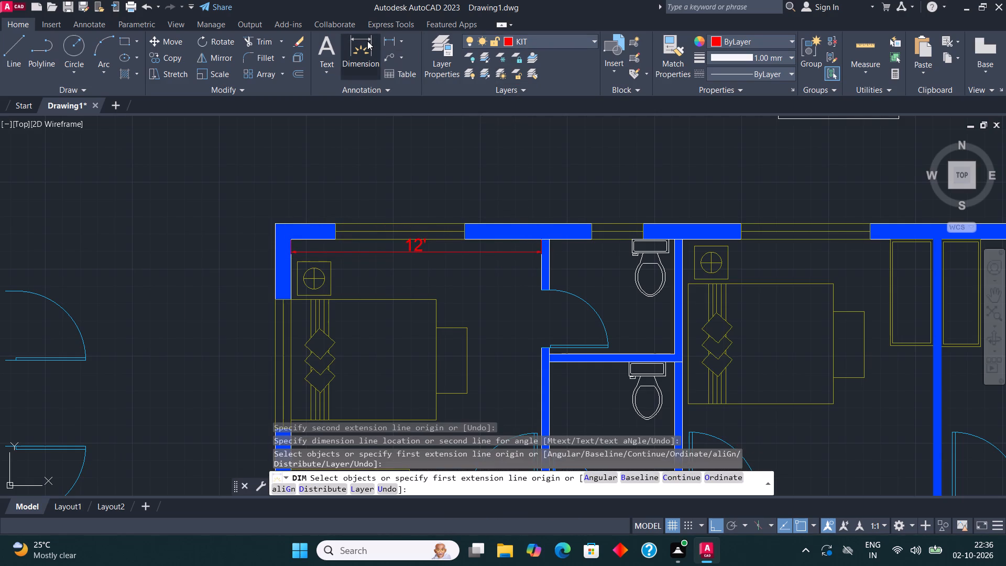
{"action": "scroll", "coordinate": [366, 47], "scroll_direction": "down", "scroll_amount": 1}
{"action": "scroll", "coordinate": [371, 204], "scroll_direction": "down", "scroll_amount": 2}
{"action": "scroll", "coordinate": [321, 350], "scroll_direction": "up", "scroll_amount": 3}
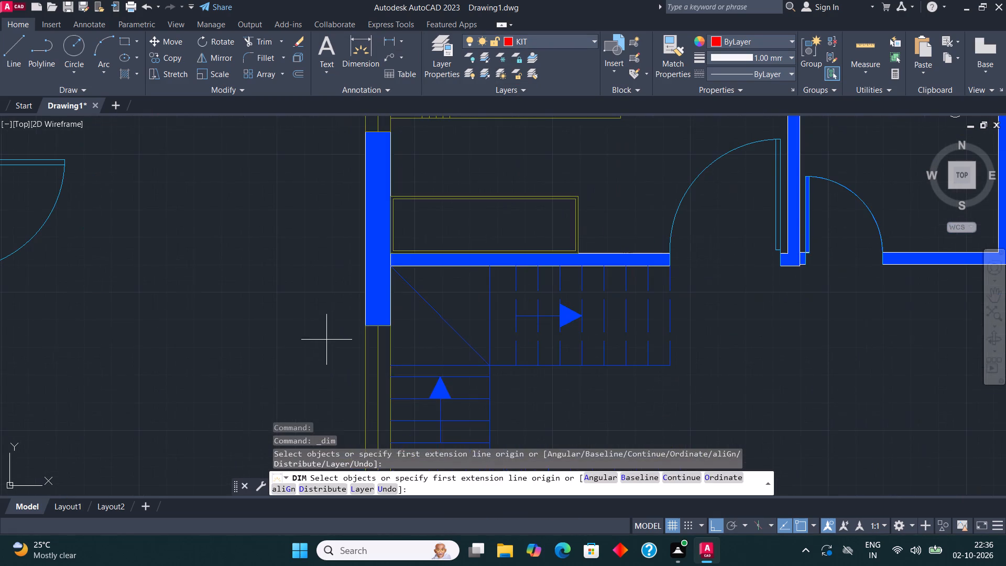
{"action": "scroll", "coordinate": [396, 255], "scroll_direction": "up", "scroll_amount": 4}
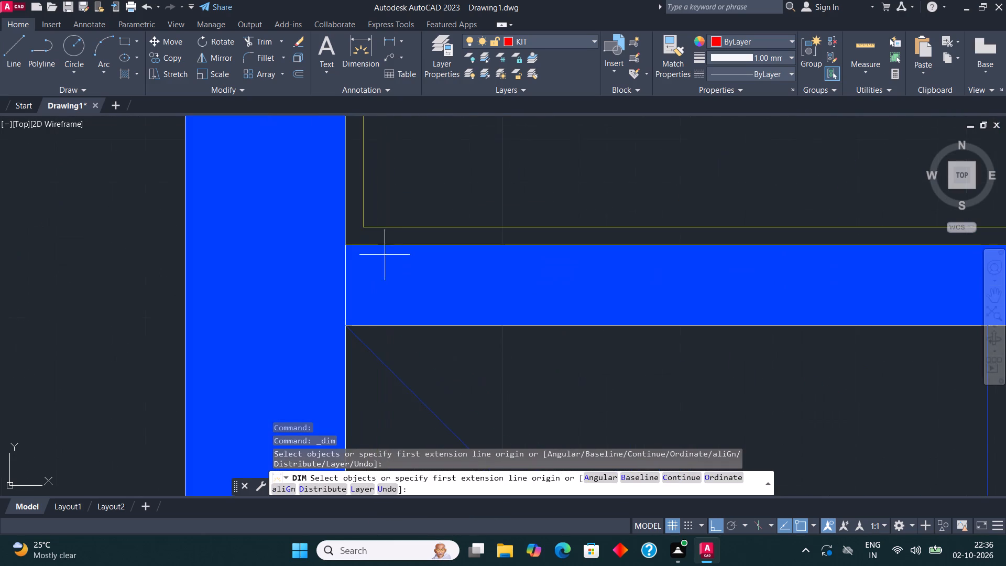
{"action": "left_click", "coordinate": [346, 244]}
{"action": "scroll", "coordinate": [369, 334], "scroll_direction": "down", "scroll_amount": 6}
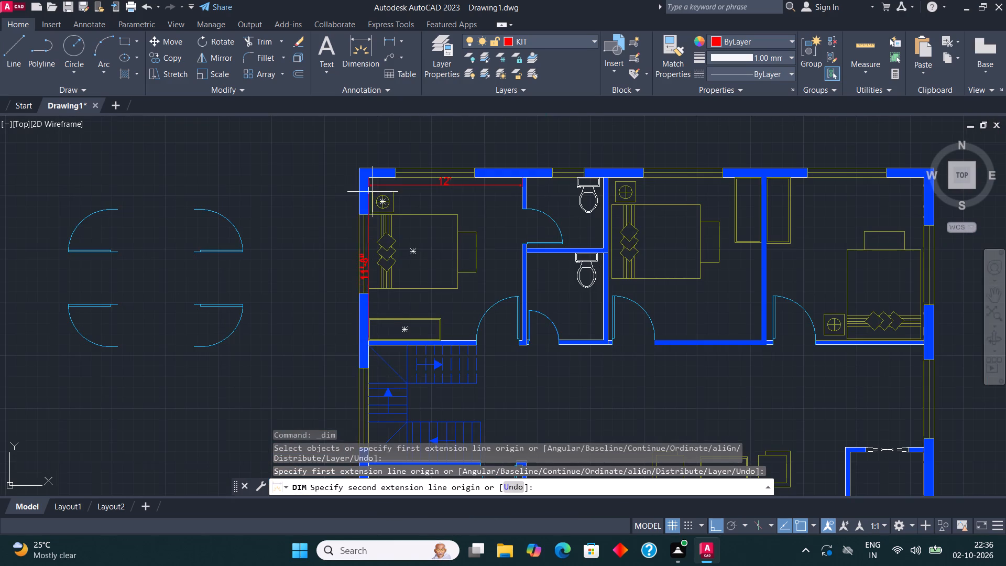
{"action": "scroll", "coordinate": [376, 165], "scroll_direction": "up", "scroll_amount": 5}
{"action": "left_click", "coordinate": [276, 292]}
{"action": "scroll", "coordinate": [334, 240], "scroll_direction": "down", "scroll_amount": 2}
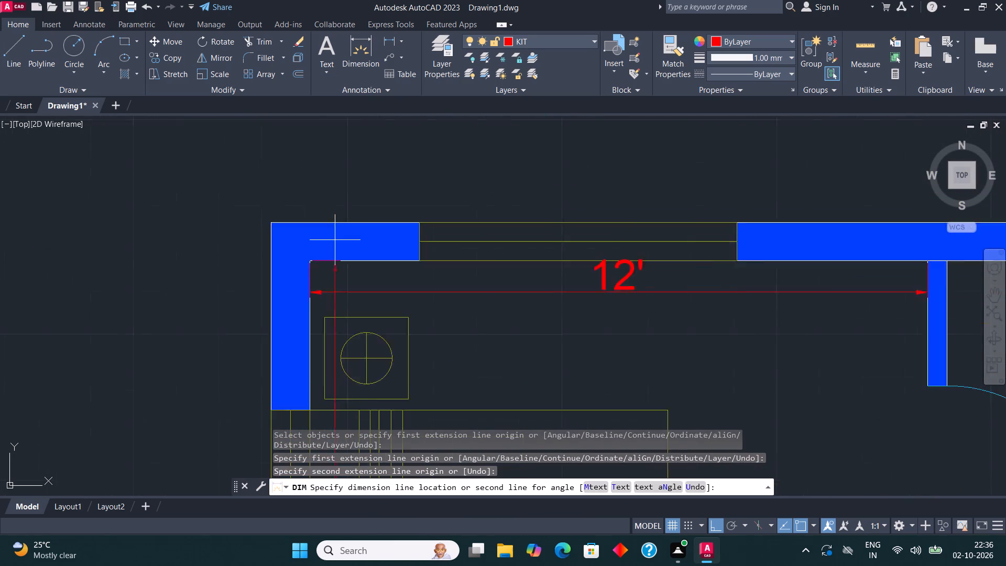
{"action": "scroll", "coordinate": [335, 242], "scroll_direction": "down", "scroll_amount": 3}
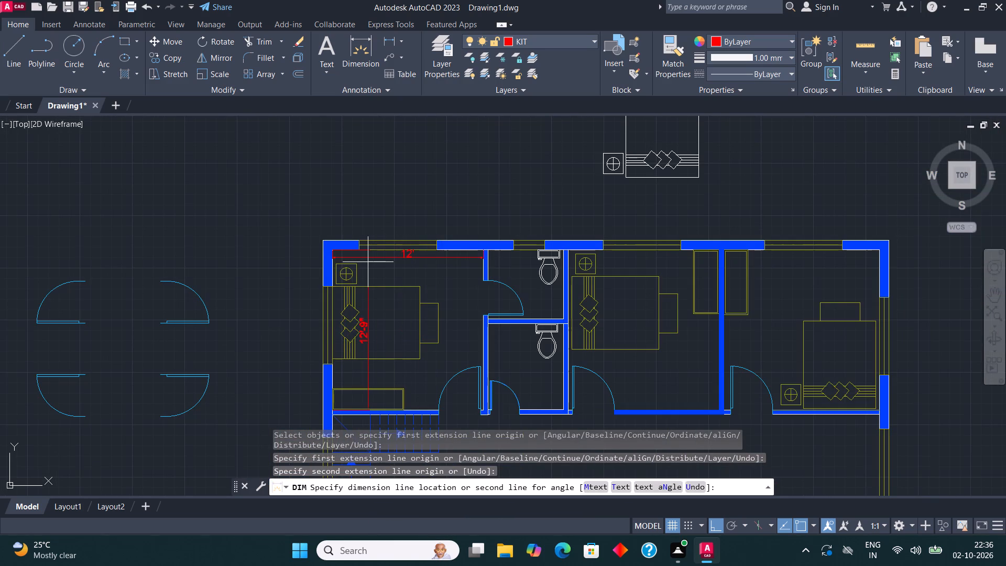
{"action": "left_click", "coordinate": [368, 262]}
Dimension the upper bathroom's inner width between its side walls, placing the dimension below the top wall.
{"action": "left_click", "coordinate": [358, 47]}
{"action": "scroll", "coordinate": [500, 256], "scroll_direction": "up", "scroll_amount": 3}
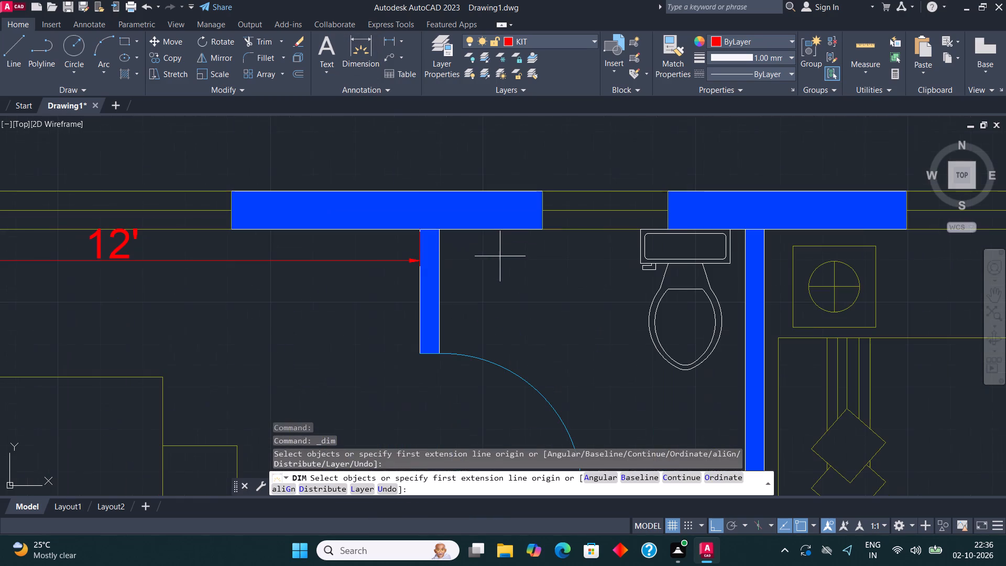
{"action": "left_click", "coordinate": [443, 232]}
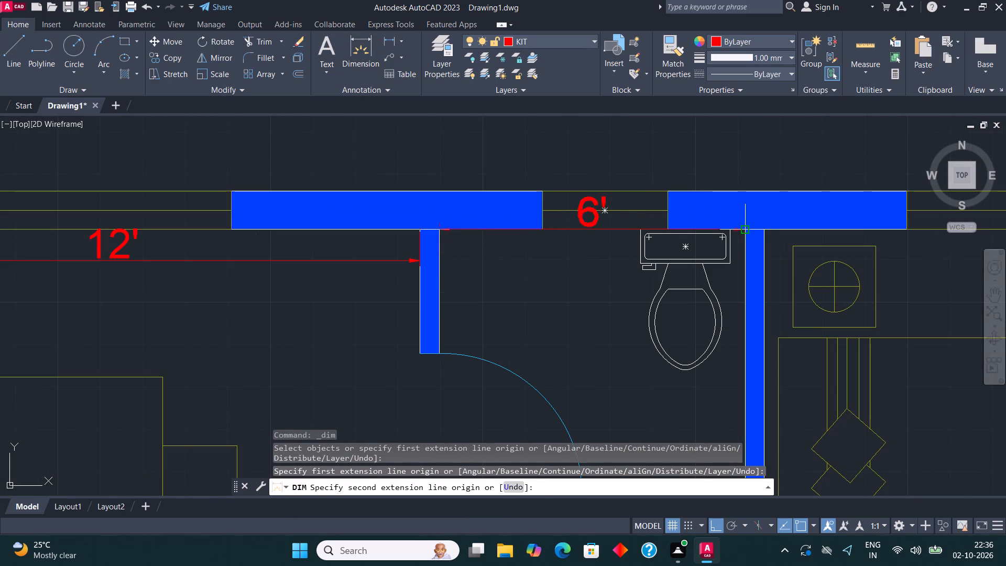
{"action": "left_click", "coordinate": [748, 233]}
{"action": "left_click", "coordinate": [746, 278]}
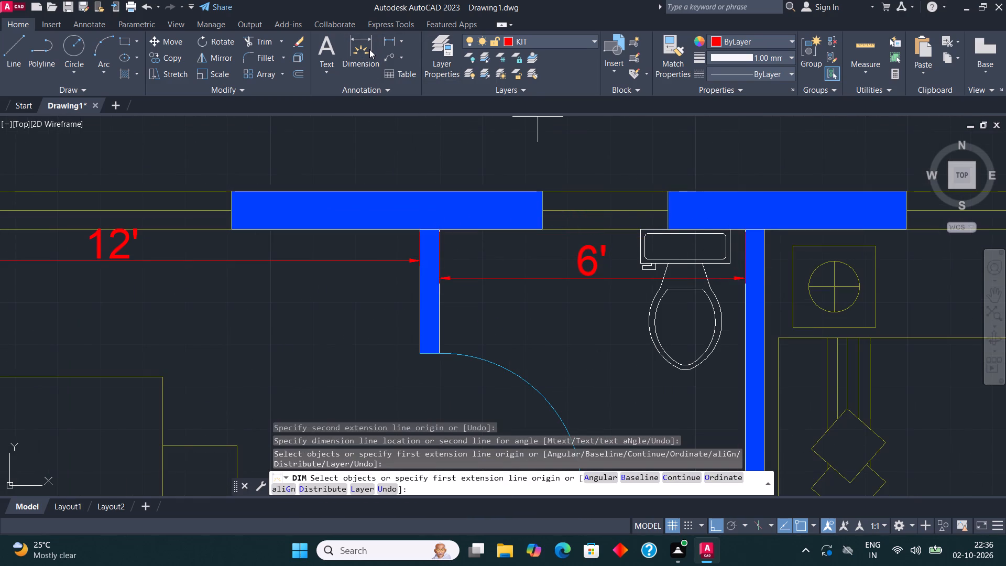
Dimension the upper bathroom's inner depth from its bottom wall to the top wall, placing the dimension line inside the room.
{"action": "left_click", "coordinate": [369, 50]}
{"action": "scroll", "coordinate": [414, 142], "scroll_direction": "down", "scroll_amount": 2}
{"action": "scroll", "coordinate": [548, 288], "scroll_direction": "up", "scroll_amount": 2}
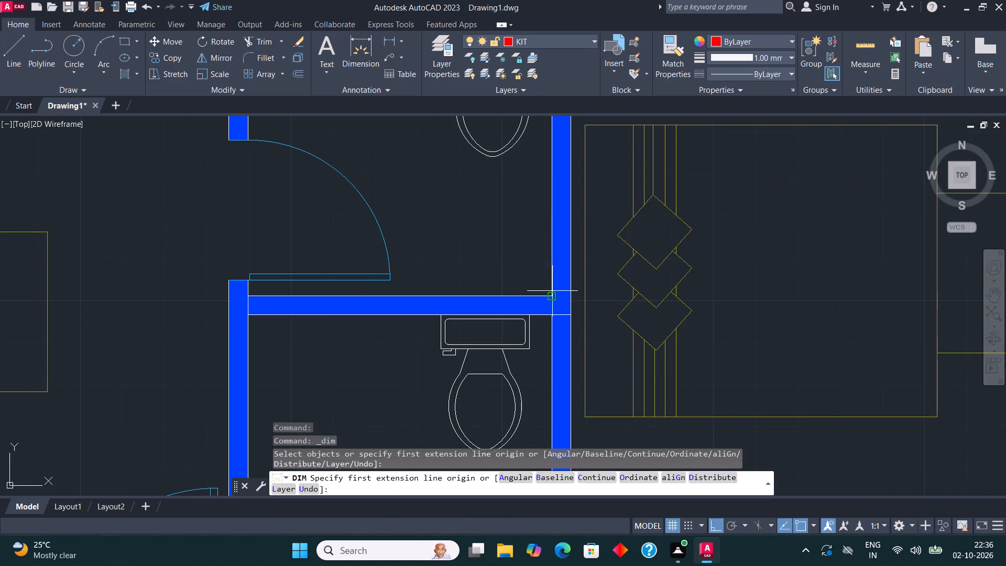
{"action": "left_click", "coordinate": [552, 291]}
{"action": "scroll", "coordinate": [554, 307], "scroll_direction": "down", "scroll_amount": 2}
{"action": "scroll", "coordinate": [557, 202], "scroll_direction": "up", "scroll_amount": 2}
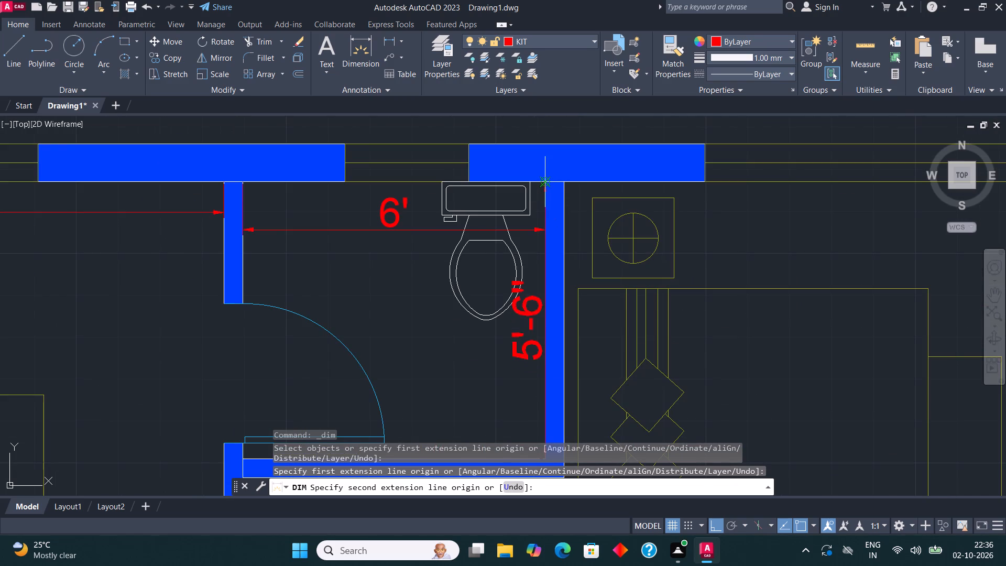
{"action": "left_click", "coordinate": [545, 180]}
{"action": "left_click", "coordinate": [502, 174]}
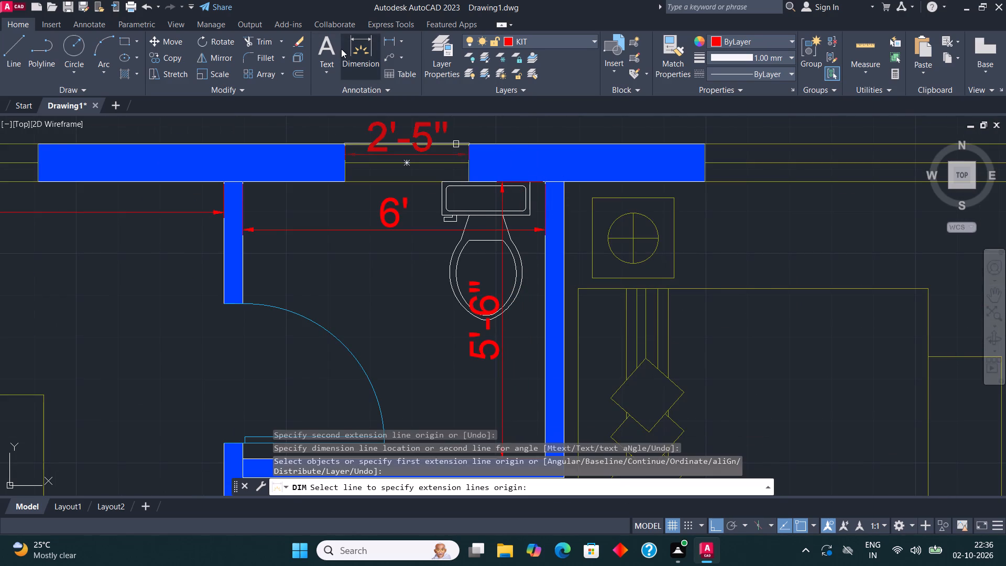
Dimension the middle bedroom's inner width along its top wall line, placing the dimension just below that wall.
{"action": "left_click", "coordinate": [341, 49]}
{"action": "scroll", "coordinate": [341, 106], "scroll_direction": "down", "scroll_amount": 3}
{"action": "scroll", "coordinate": [485, 173], "scroll_direction": "up", "scroll_amount": 2}
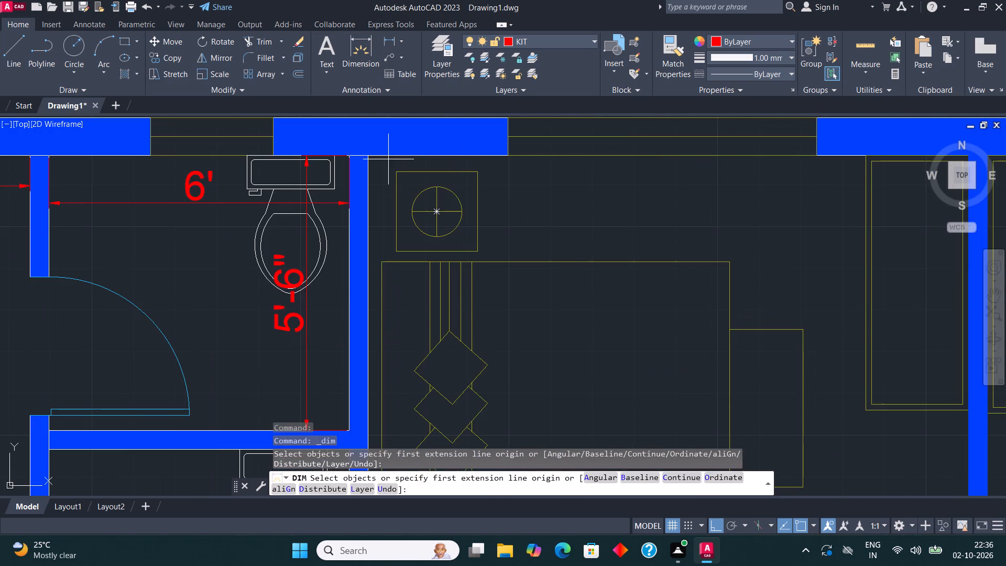
{"action": "left_click", "coordinate": [476, 154]}
{"action": "left_click", "coordinate": [495, 202]}
Dimension the middle bedroom's inner depth from the top wall to the bottom wall, placing the dimension line inside the room.
{"action": "scroll", "coordinate": [397, 184], "scroll_direction": "down", "scroll_amount": 1}
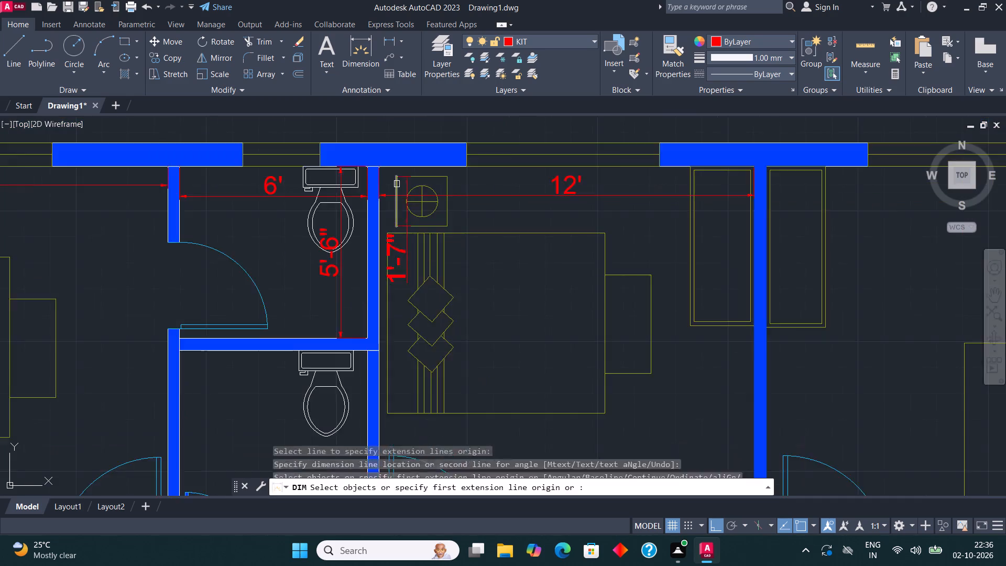
{"action": "scroll", "coordinate": [395, 184], "scroll_direction": "down", "scroll_amount": 2}
{"action": "left_click", "coordinate": [362, 45]}
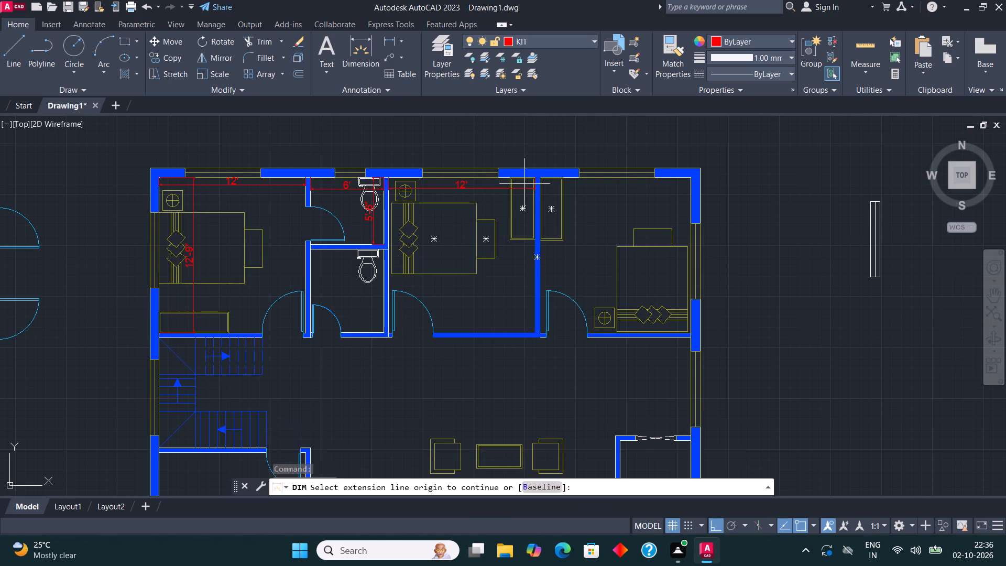
{"action": "scroll", "coordinate": [524, 181], "scroll_direction": "up", "scroll_amount": 5}
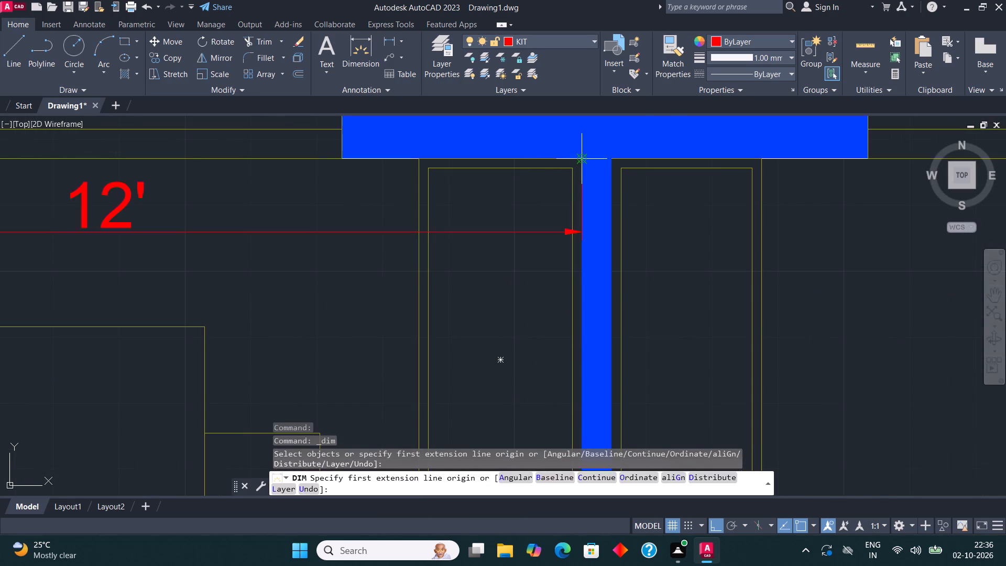
{"action": "left_click", "coordinate": [584, 159]}
{"action": "scroll", "coordinate": [585, 145], "scroll_direction": "down", "scroll_amount": 5}
{"action": "scroll", "coordinate": [589, 246], "scroll_direction": "up", "scroll_amount": 4}
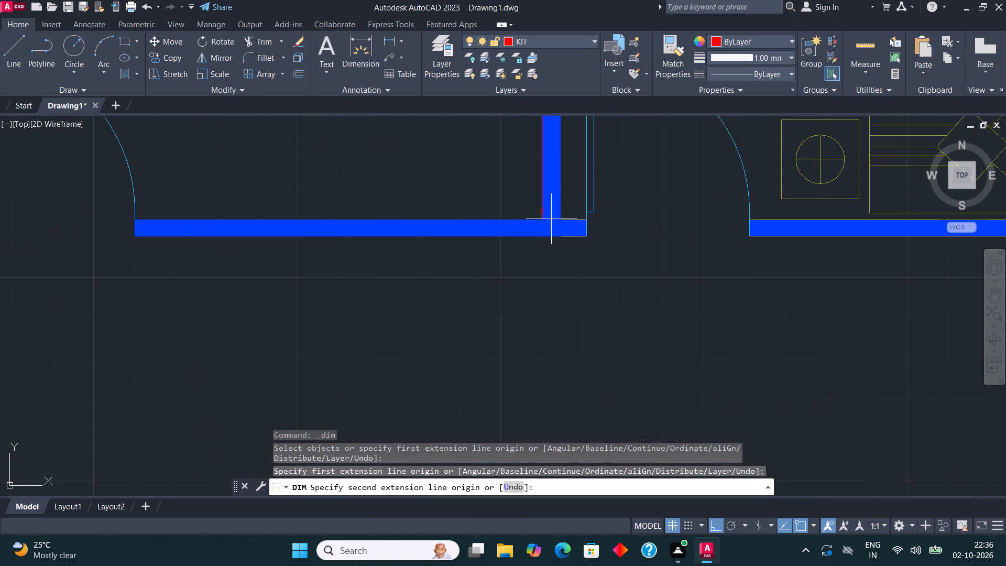
{"action": "left_click", "coordinate": [540, 220]}
{"action": "scroll", "coordinate": [538, 271], "scroll_direction": "down", "scroll_amount": 3}
{"action": "left_click", "coordinate": [510, 236]}
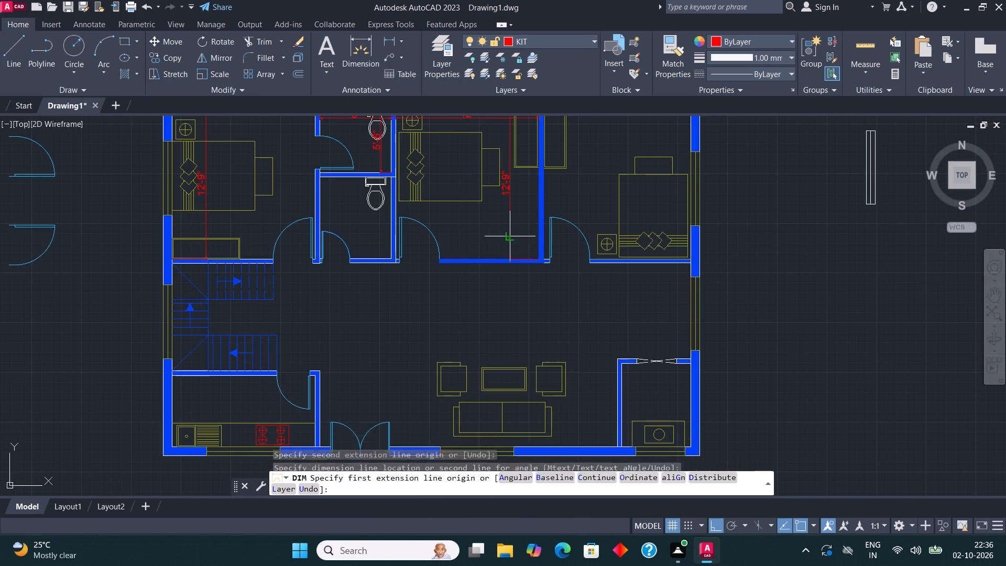
Dimension the upper-right bedroom's inner width from the dividing wall to the outer wall, placing the dimension below the top wall.
{"action": "middle_click_drag", "start_coordinate": [553, 205], "coordinate": [462, 321]}
{"action": "left_click", "coordinate": [357, 49]}
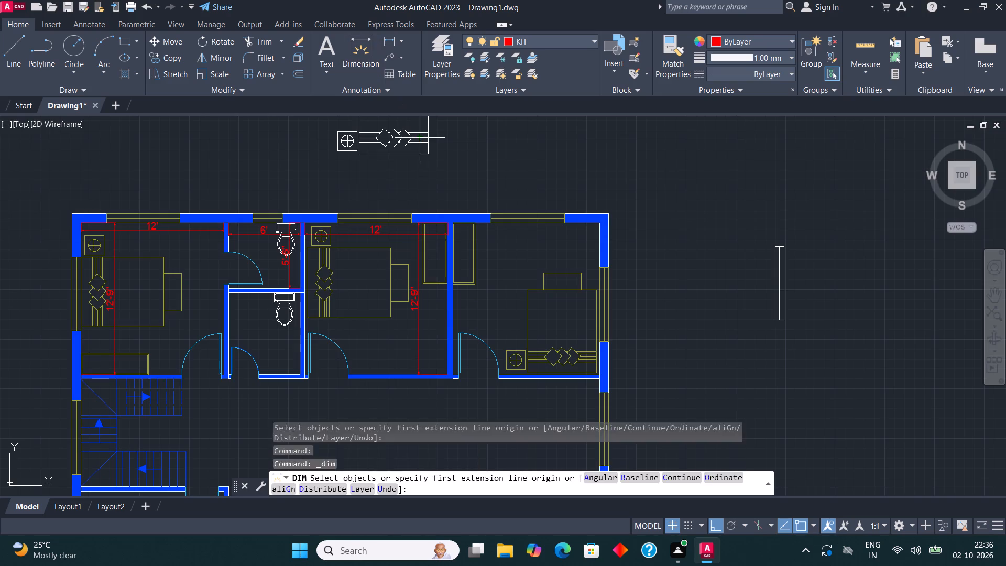
{"action": "scroll", "coordinate": [463, 220], "scroll_direction": "up", "scroll_amount": 2}
{"action": "left_click", "coordinate": [434, 225]}
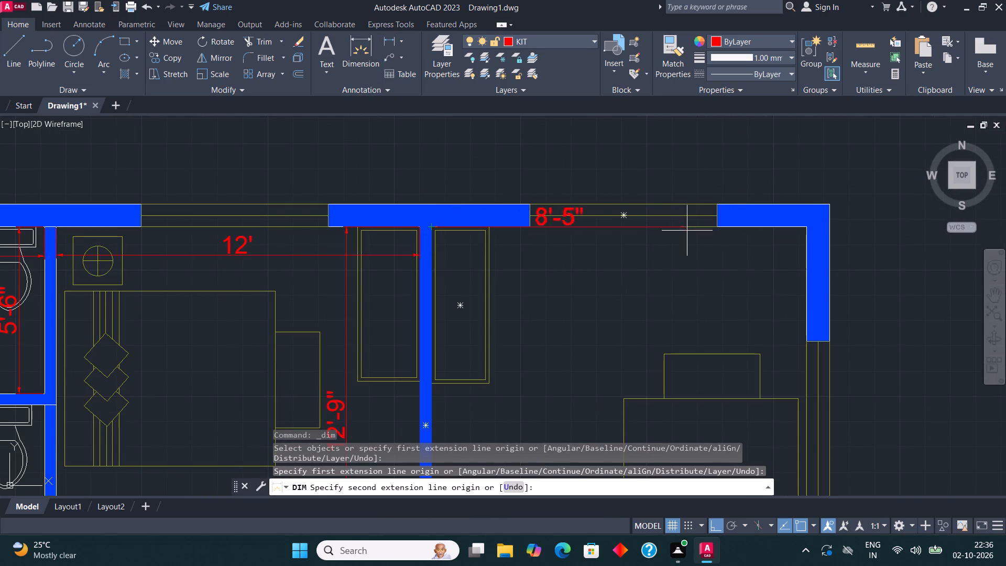
{"action": "left_click", "coordinate": [807, 226]}
{"action": "left_click", "coordinate": [810, 266]}
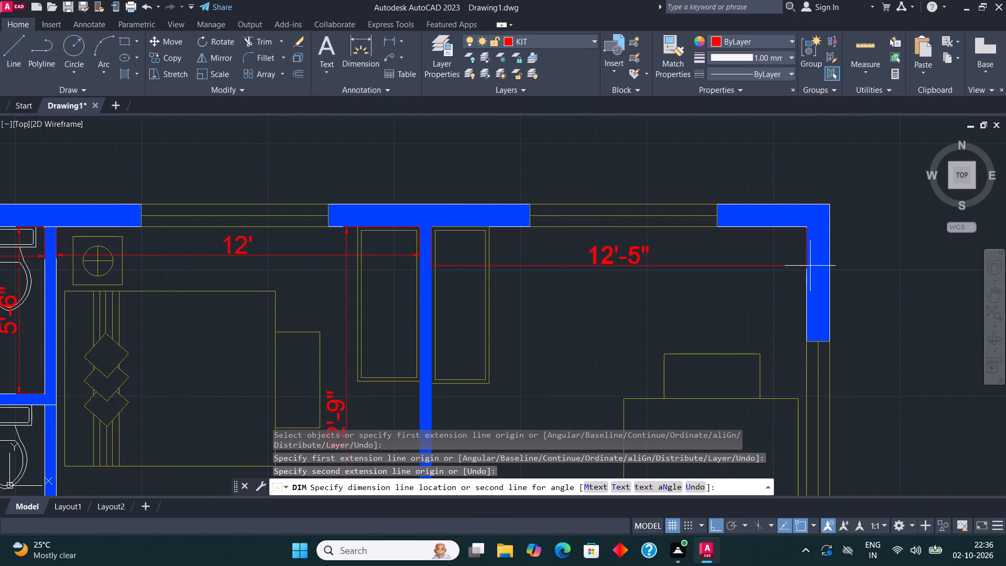
Dimension the upper-right bedroom's depth using its left wall line, placing the dimension inside the room along the wardrobe's edge.
{"action": "left_click", "coordinate": [375, 42]}
{"action": "scroll", "coordinate": [375, 42], "scroll_direction": "down", "scroll_amount": 1}
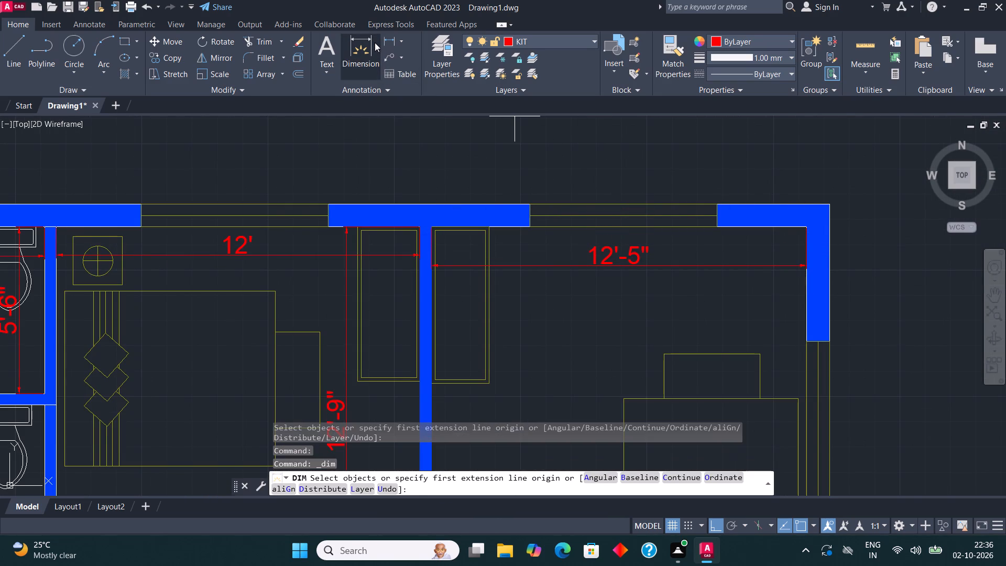
{"action": "scroll", "coordinate": [375, 42], "scroll_direction": "down", "scroll_amount": 2}
{"action": "scroll", "coordinate": [410, 189], "scroll_direction": "down", "scroll_amount": 2}
{"action": "scroll", "coordinate": [449, 346], "scroll_direction": "up", "scroll_amount": 2}
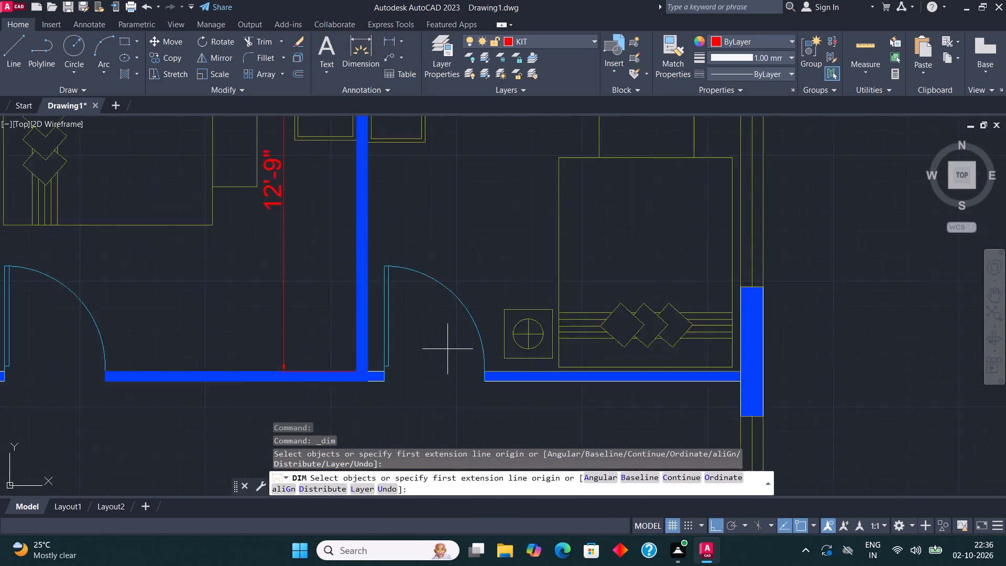
{"action": "scroll", "coordinate": [447, 349], "scroll_direction": "up", "scroll_amount": 1}
{"action": "scroll", "coordinate": [324, 218], "scroll_direction": "down", "scroll_amount": 2}
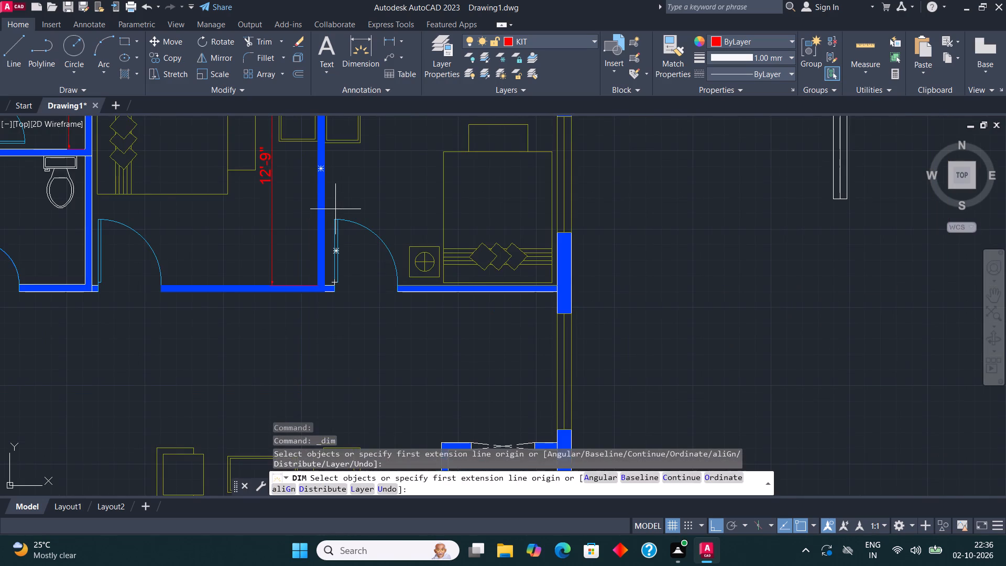
{"action": "scroll", "coordinate": [334, 209], "scroll_direction": "down", "scroll_amount": 1}
{"action": "left_click", "coordinate": [329, 195]}
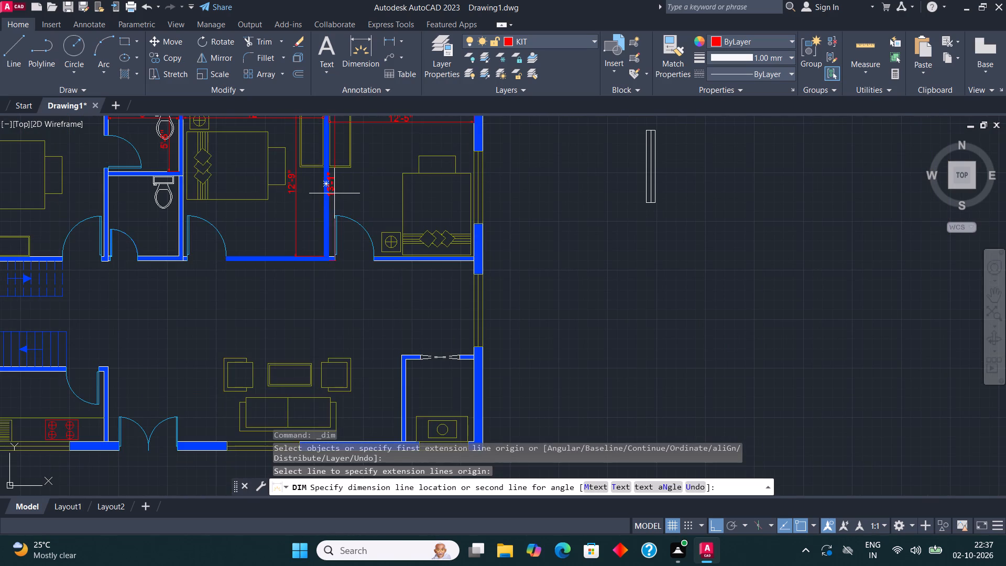
{"action": "left_click", "coordinate": [350, 196]}
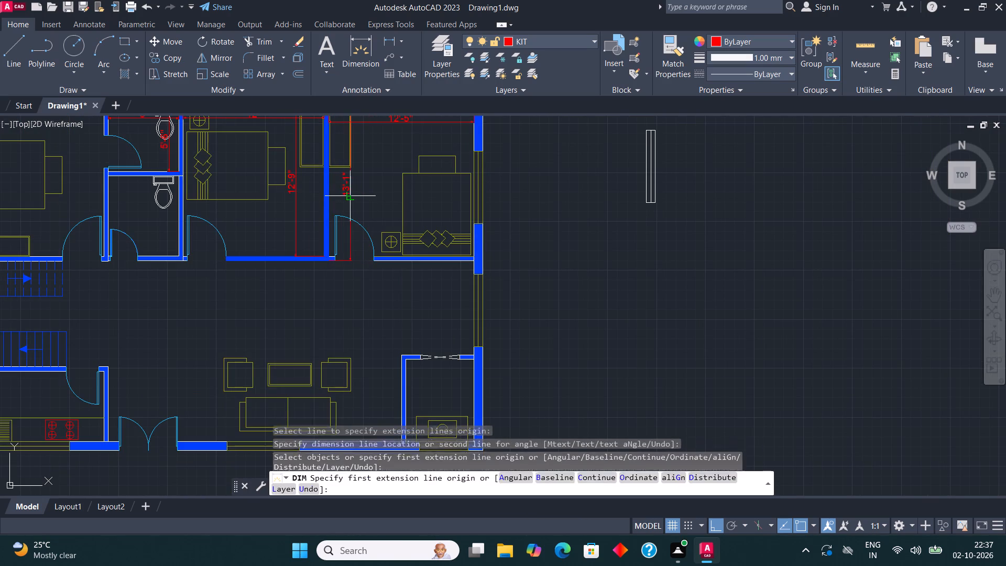
Dimension the small lower-right room's inner width between its side walls, placing the dimension just below its top wall.
{"action": "scroll", "coordinate": [354, 206], "scroll_direction": "down", "scroll_amount": 2}
{"action": "middle_click_drag", "start_coordinate": [386, 224], "coordinate": [421, 164]}
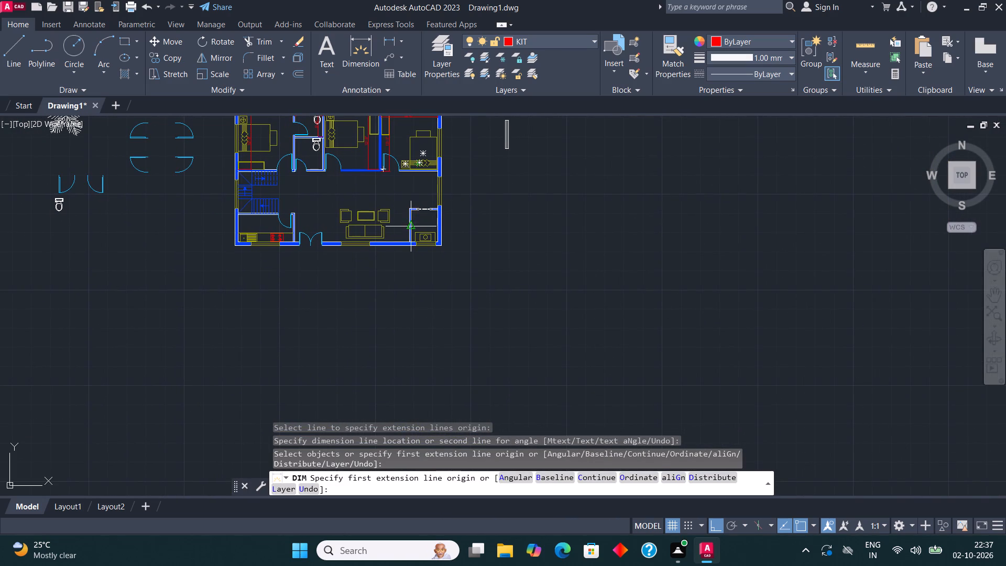
{"action": "scroll", "coordinate": [414, 228], "scroll_direction": "up", "scroll_amount": 2}
{"action": "left_click", "coordinate": [341, 42]}
{"action": "left_click", "coordinate": [347, 47]}
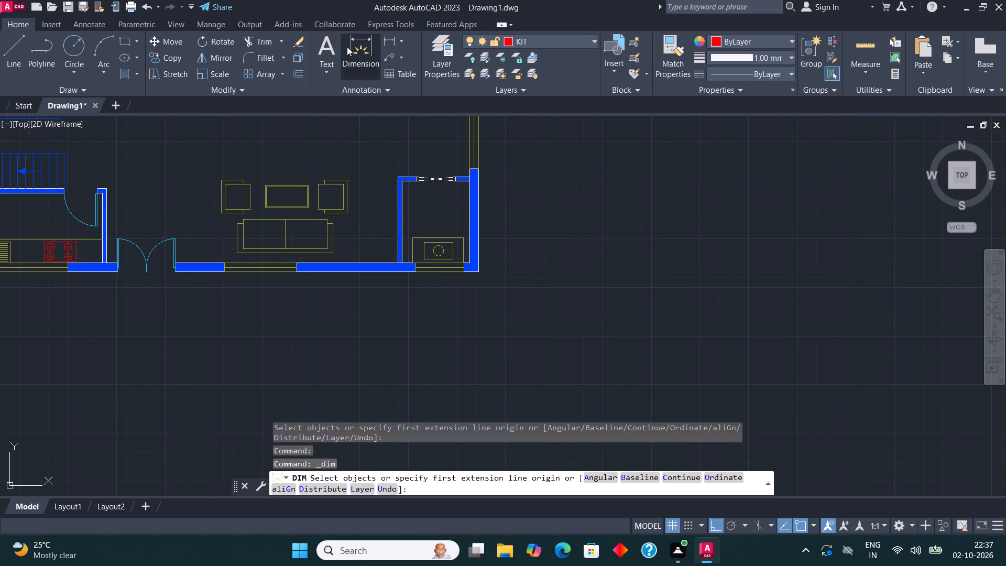
{"action": "scroll", "coordinate": [403, 182], "scroll_direction": "up", "scroll_amount": 2}
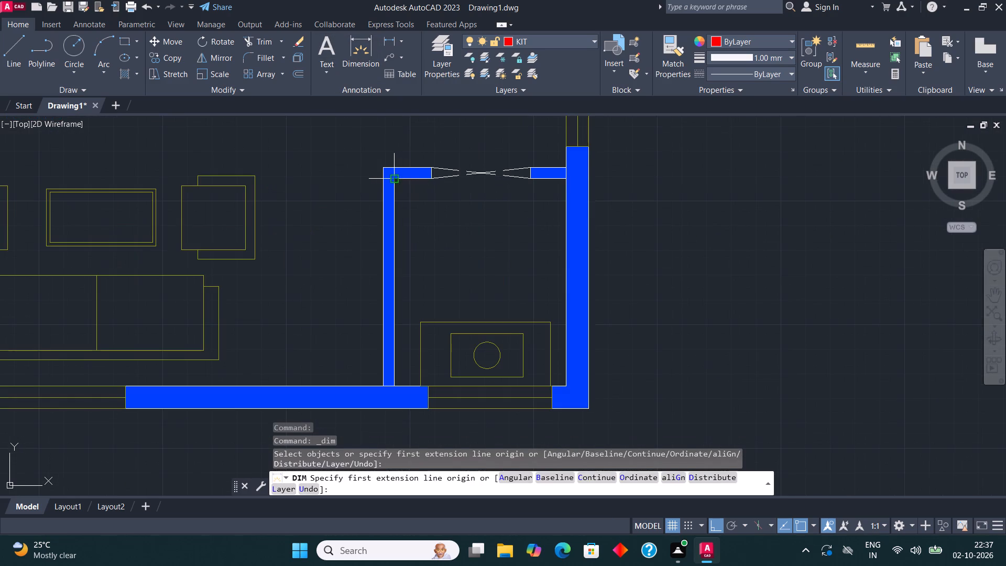
{"action": "left_click", "coordinate": [397, 180]}
{"action": "left_click", "coordinate": [564, 178]}
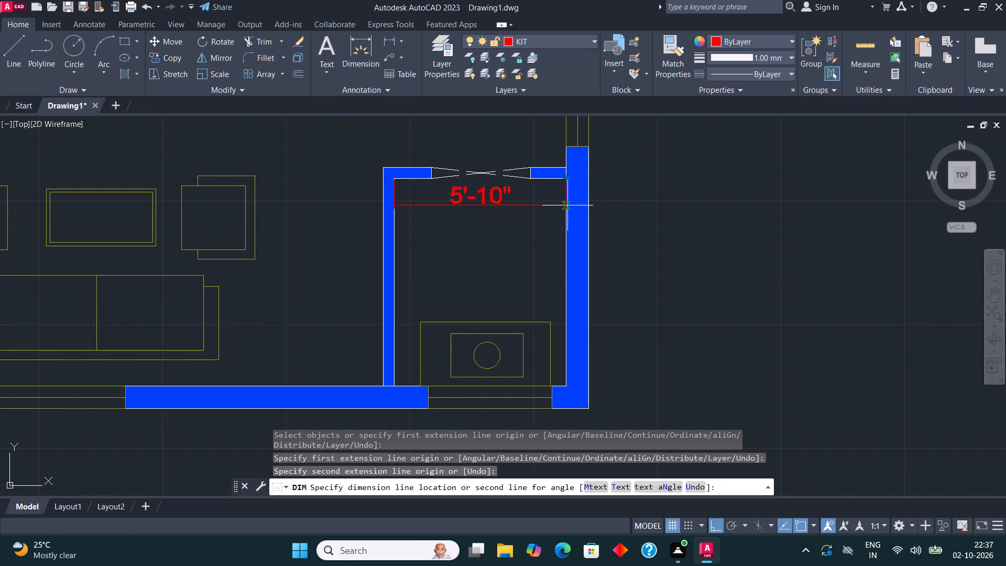
{"action": "left_click", "coordinate": [567, 207]}
Dimension the small lower-right room's inner depth from the bottom wall to its top wall, placing the line beside the outer wall.
{"action": "left_click", "coordinate": [371, 55]}
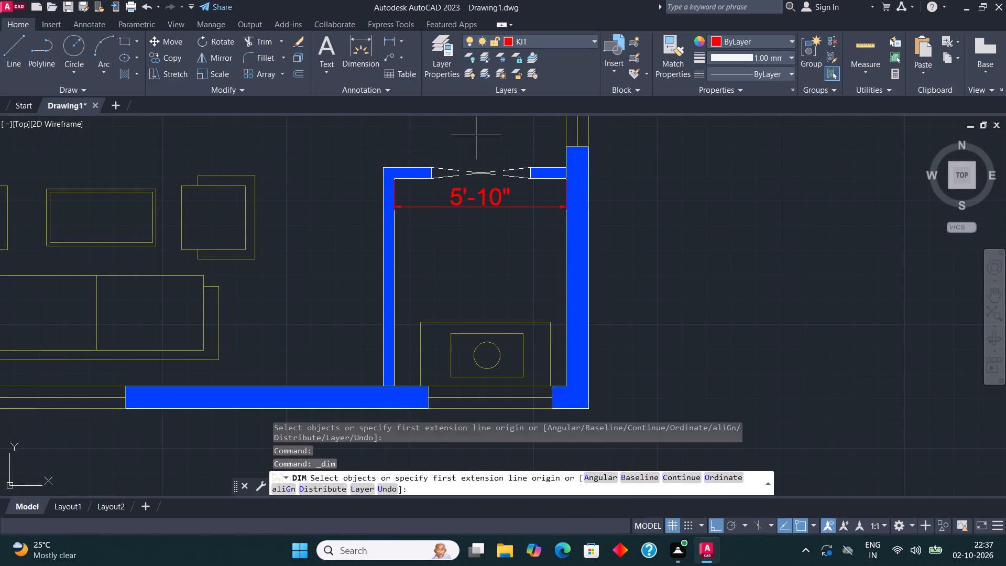
{"action": "left_click", "coordinate": [566, 384]}
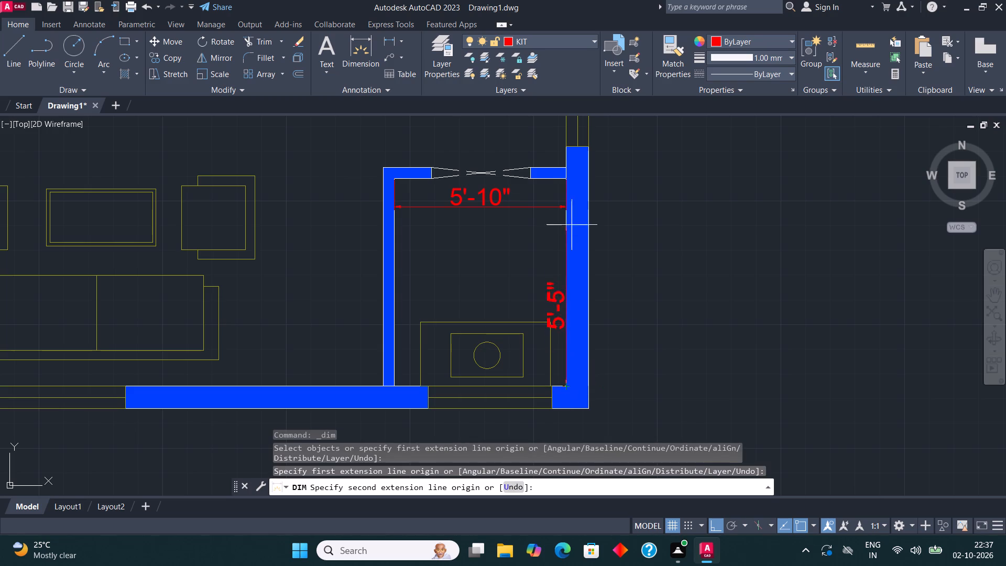
{"action": "left_click", "coordinate": [564, 178]}
{"action": "left_click", "coordinate": [540, 177]}
Dimension the living hall's width from the kitchen wall to the small lower-right room's wall, placing the dimension across the sofa.
{"action": "scroll", "coordinate": [553, 199], "scroll_direction": "down", "scroll_amount": 1}
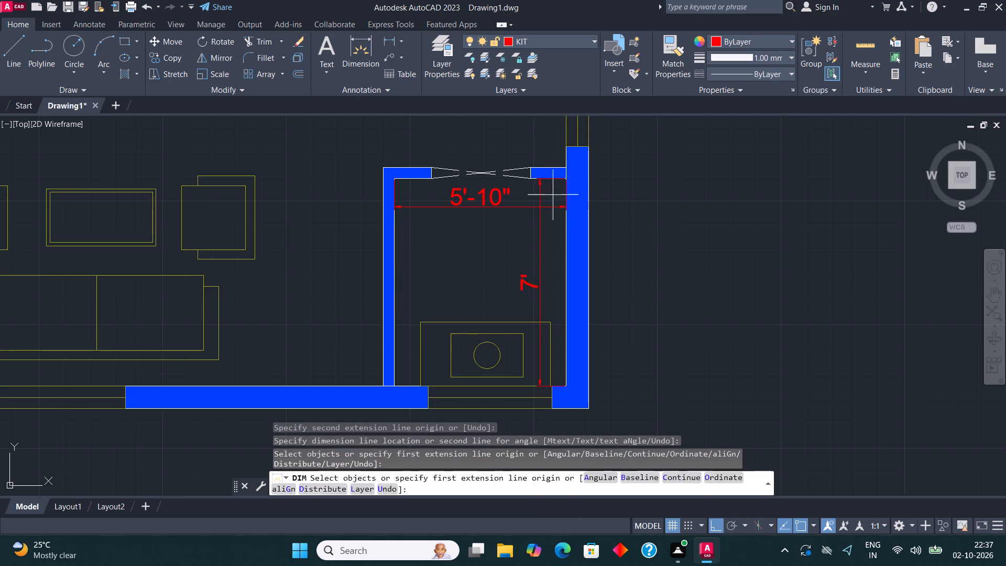
{"action": "scroll", "coordinate": [553, 200], "scroll_direction": "down", "scroll_amount": 2}
{"action": "middle_click_drag", "start_coordinate": [491, 218], "coordinate": [522, 248]}
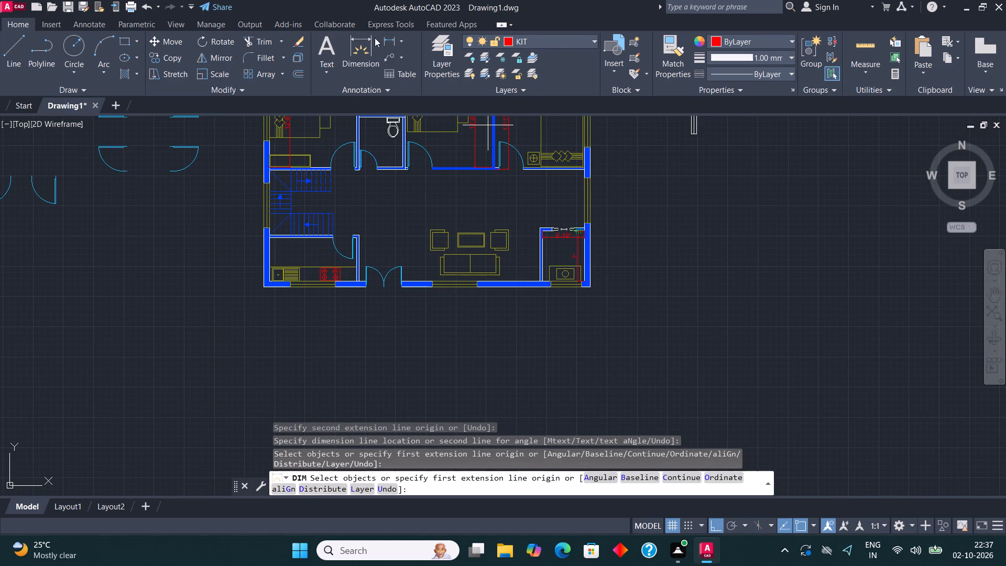
{"action": "left_click", "coordinate": [366, 36]}
{"action": "scroll", "coordinate": [400, 291], "scroll_direction": "up", "scroll_amount": 2}
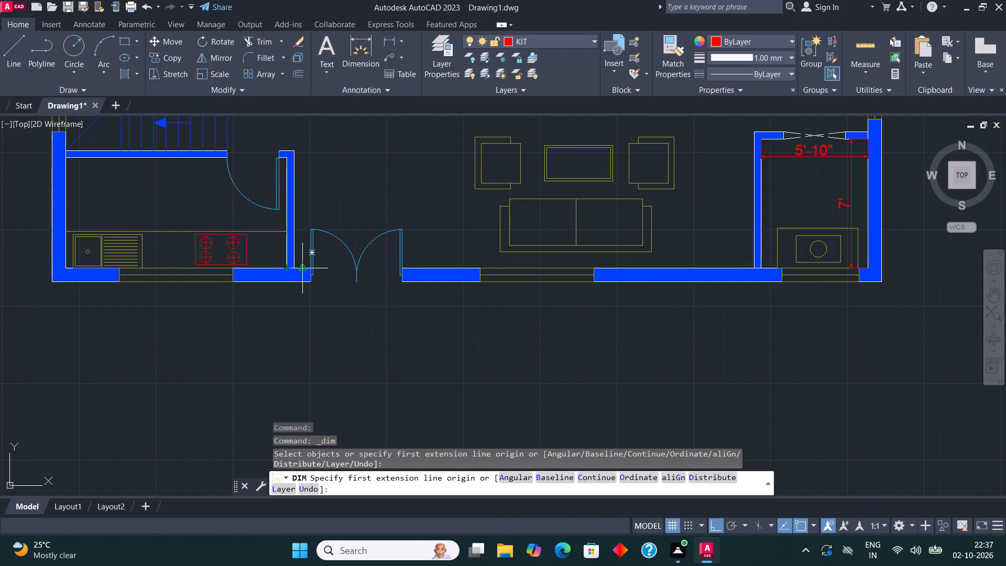
{"action": "left_click", "coordinate": [292, 266]}
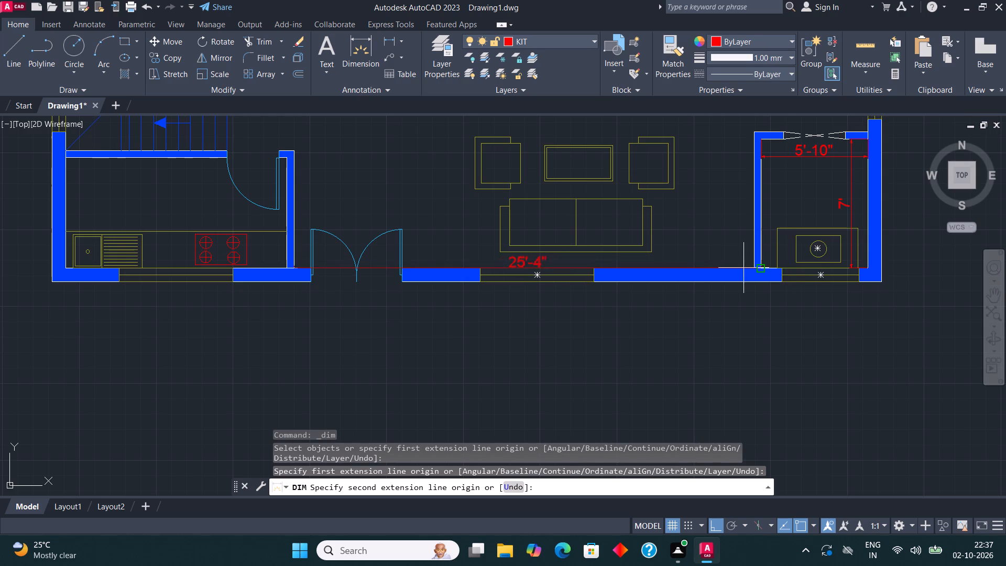
{"action": "left_click", "coordinate": [754, 267]}
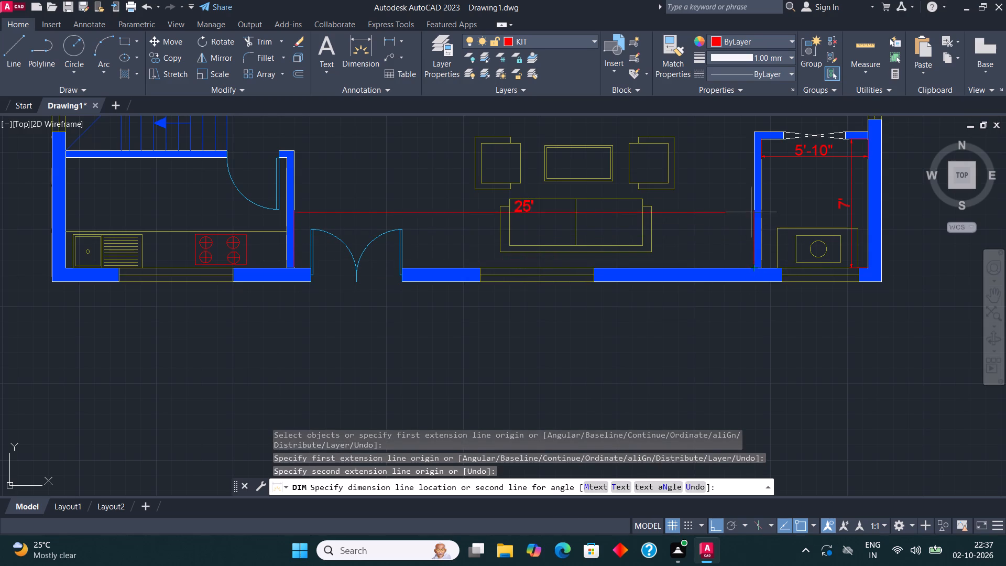
{"action": "left_click", "coordinate": [751, 212]}
Dimension the kitchen's inner width between its side walls, placing the dimension just above the counter.
{"action": "middle_click_drag", "start_coordinate": [261, 233], "coordinate": [491, 277]}
{"action": "left_click", "coordinate": [353, 55]}
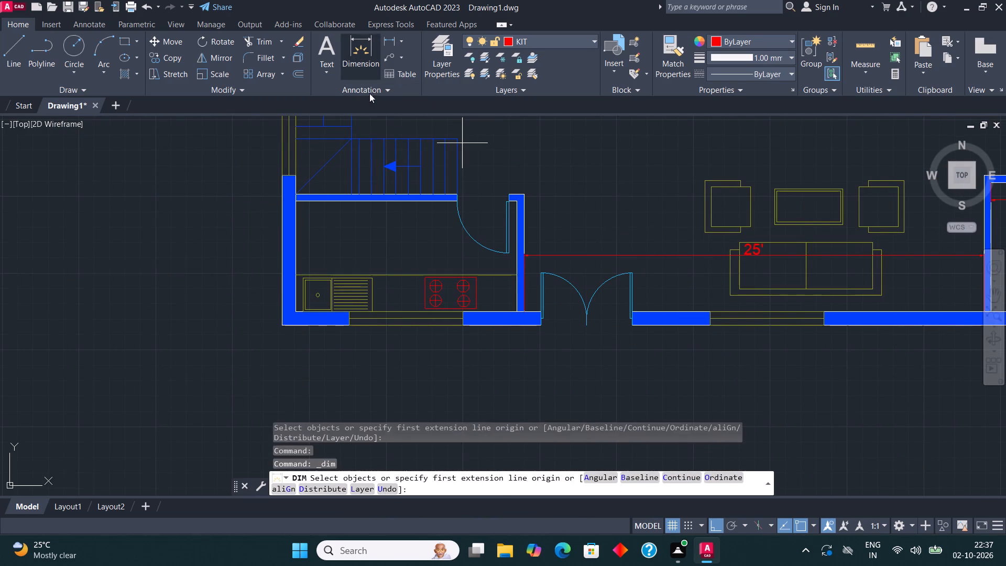
{"action": "left_click", "coordinate": [297, 313]}
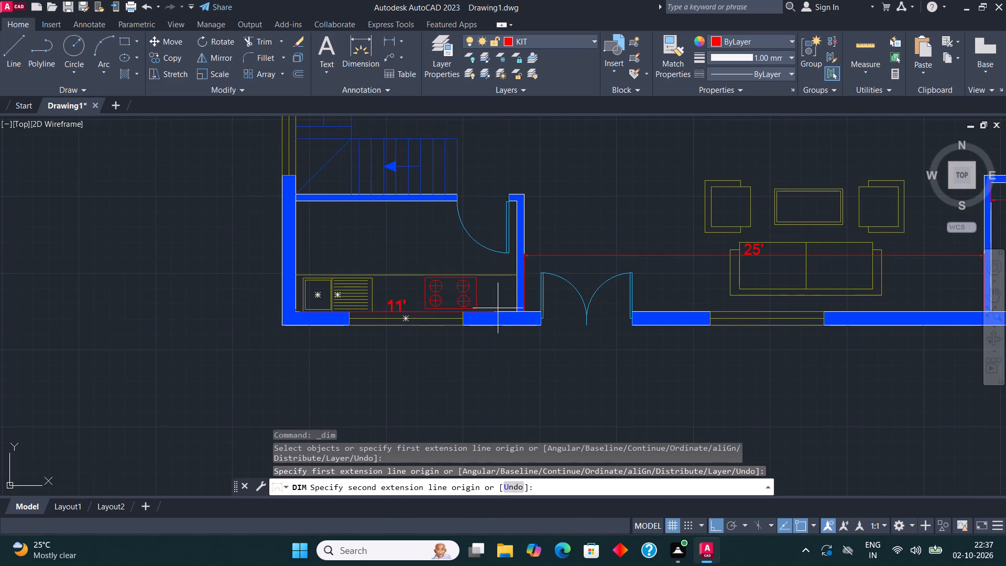
{"action": "left_click", "coordinate": [517, 315]}
{"action": "left_click", "coordinate": [510, 267]}
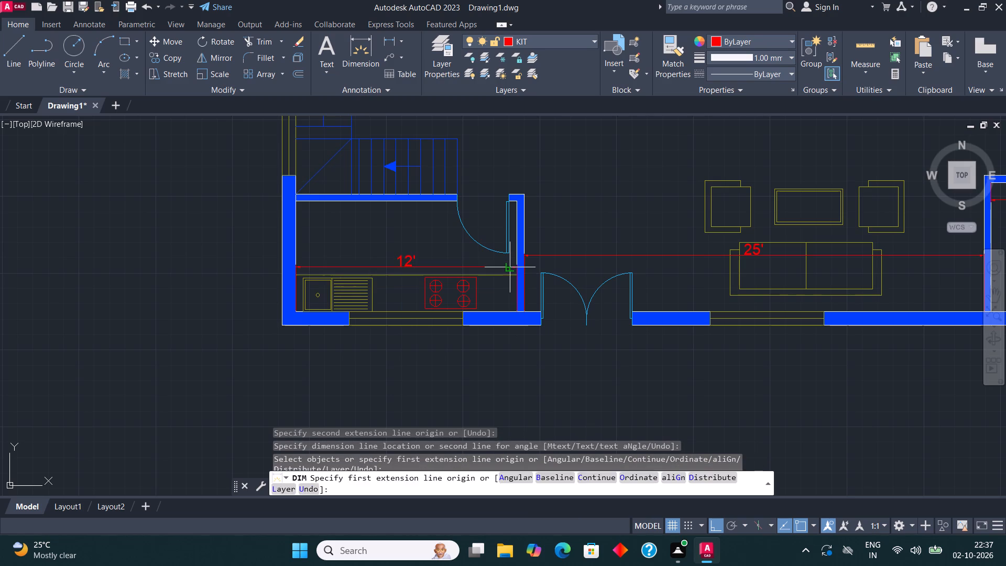
Dimension the kitchen's inner depth from its top wall to the bottom wall, placing the dimension line near the outer wall.
{"action": "left_click", "coordinate": [371, 61]}
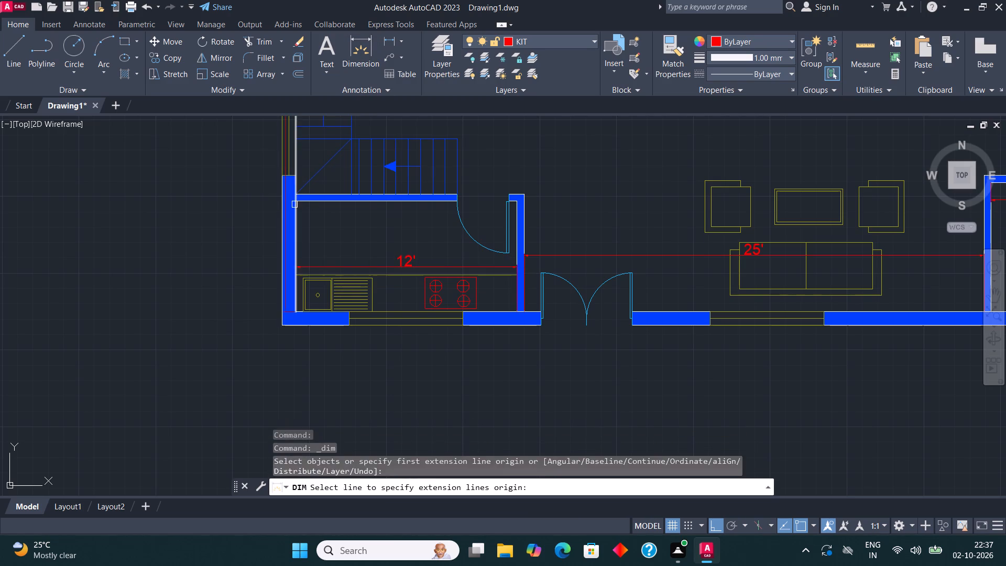
{"action": "left_click", "coordinate": [297, 200]}
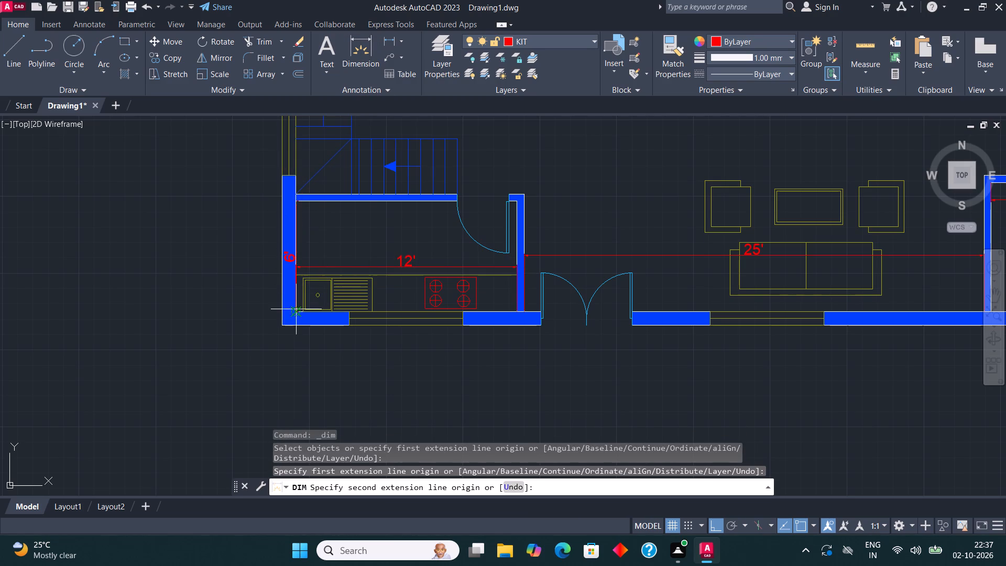
{"action": "left_click", "coordinate": [296, 309]}
{"action": "left_click", "coordinate": [314, 291]}
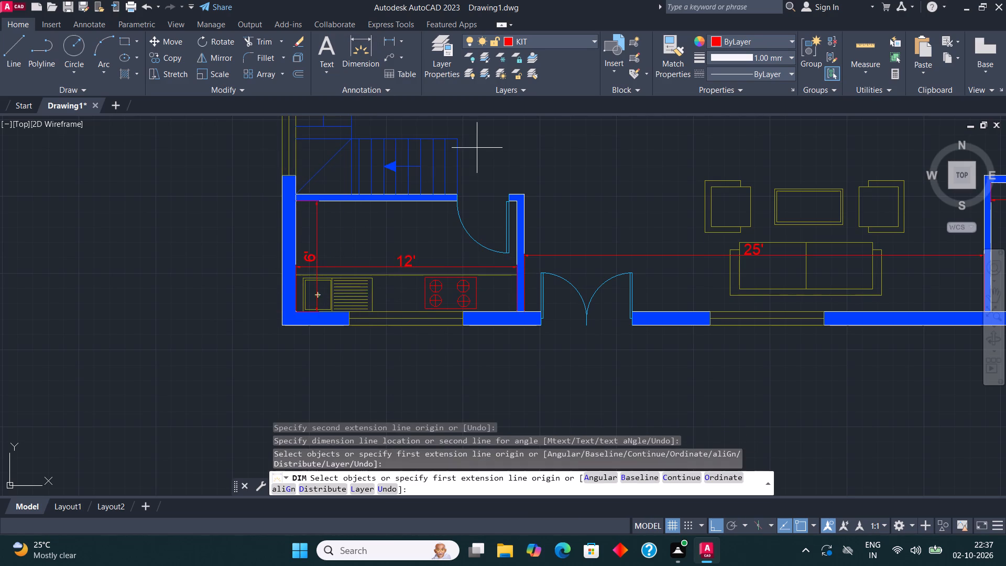
Dimension the staircase area's inner depth from the kitchen wall to the bedroom wall, placing the dimension line over the stairs.
{"action": "middle_click_drag", "start_coordinate": [476, 160], "coordinate": [460, 329]}
{"action": "left_click", "coordinate": [365, 49]}
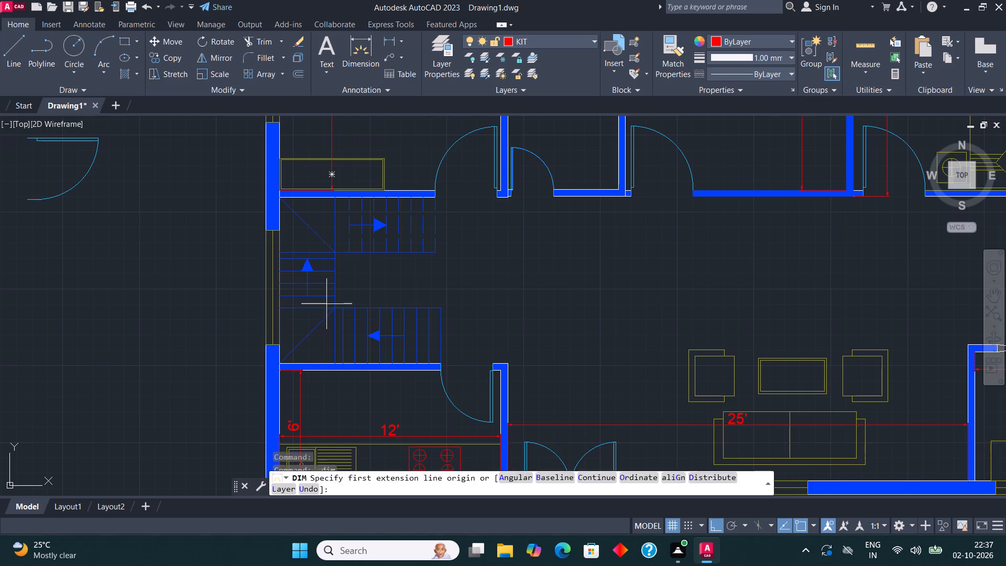
{"action": "left_click", "coordinate": [278, 363]}
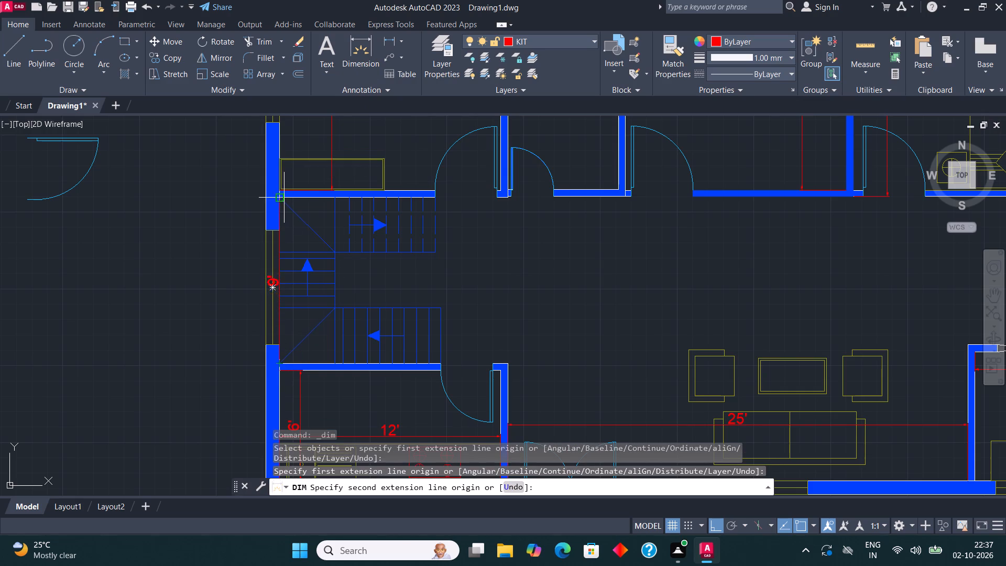
{"action": "left_click", "coordinate": [284, 198]}
{"action": "left_click", "coordinate": [311, 205]}
Dimension the staircase's width from the outer wall to the end of the bedroom wall, placing the dimension across the upper flight.
{"action": "left_click", "coordinate": [359, 41]}
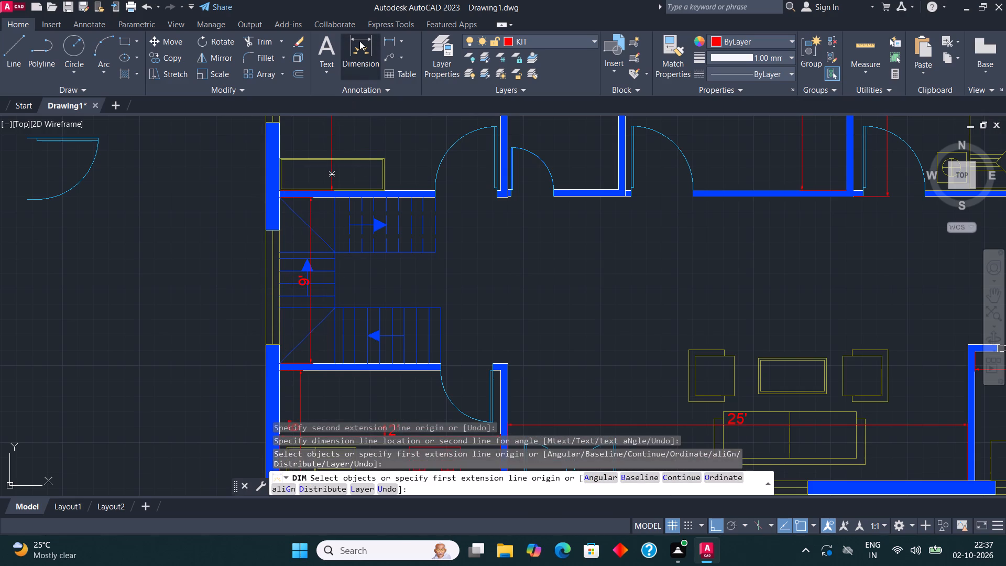
{"action": "scroll", "coordinate": [311, 203], "scroll_direction": "up", "scroll_amount": 2}
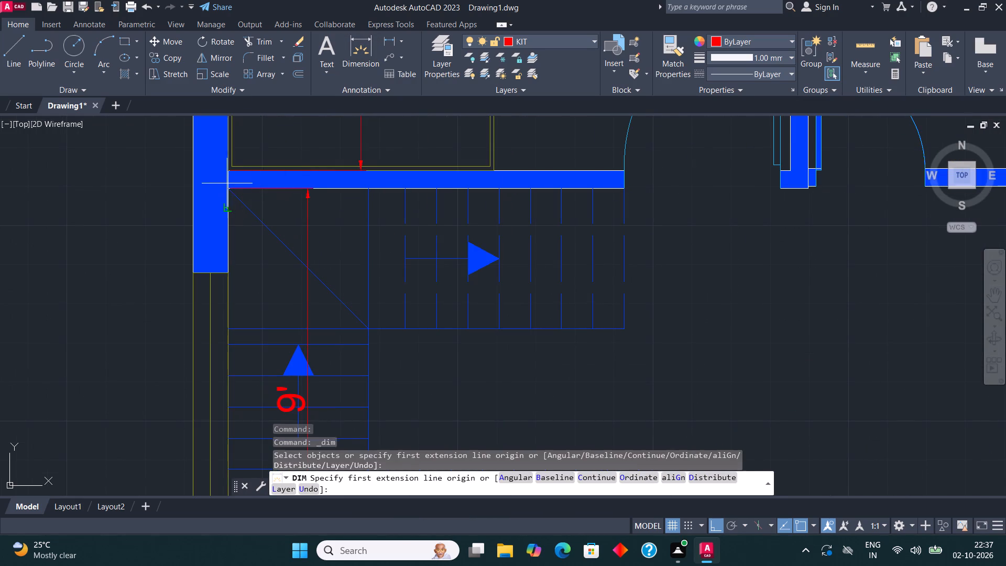
{"action": "left_click", "coordinate": [228, 188]}
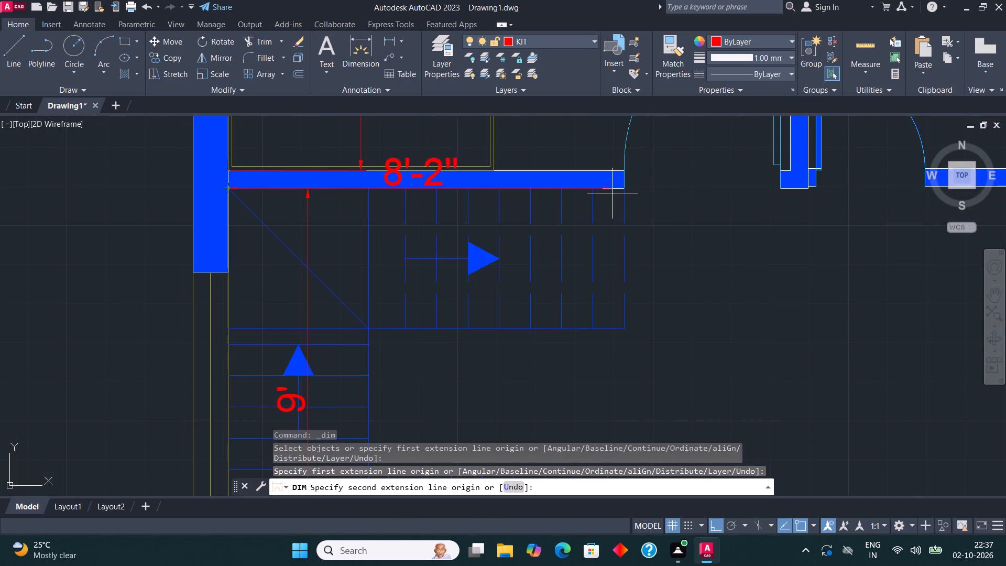
{"action": "left_click", "coordinate": [626, 187]}
{"action": "left_click", "coordinate": [619, 313]}
Dimension the lower toilet's inner width between its side walls, placing the dimension below the WC.
{"action": "scroll", "coordinate": [445, 290], "scroll_direction": "down", "scroll_amount": 3}
{"action": "middle_click_drag", "start_coordinate": [507, 222], "coordinate": [302, 249]}
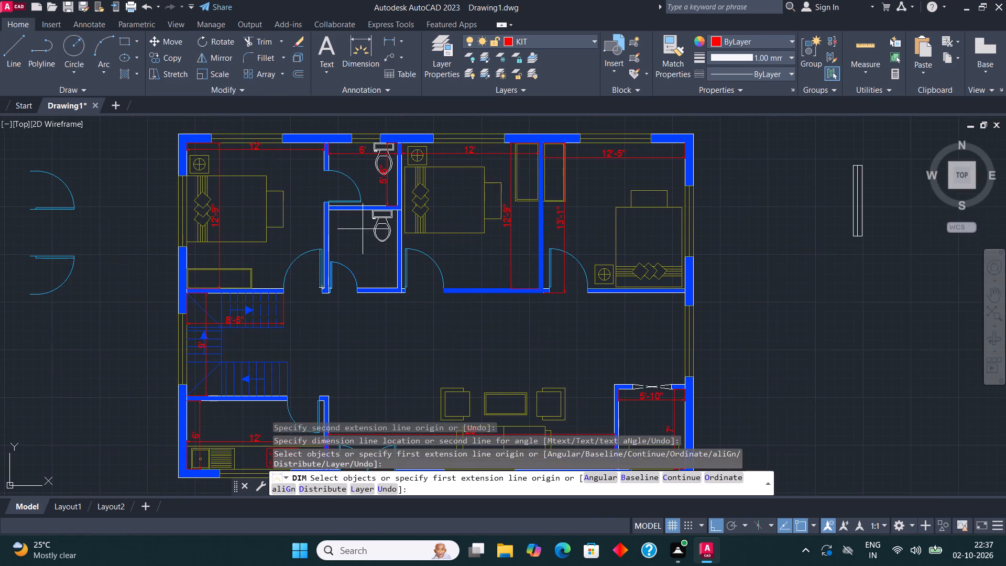
{"action": "scroll", "coordinate": [363, 228], "scroll_direction": "up", "scroll_amount": 2}
{"action": "left_click", "coordinate": [368, 52]}
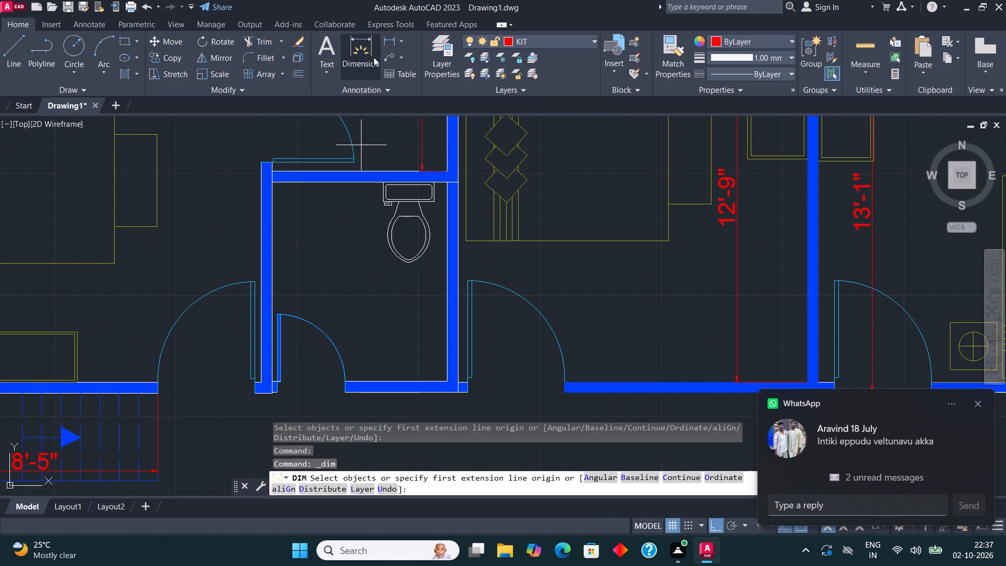
{"action": "left_click", "coordinate": [269, 183]}
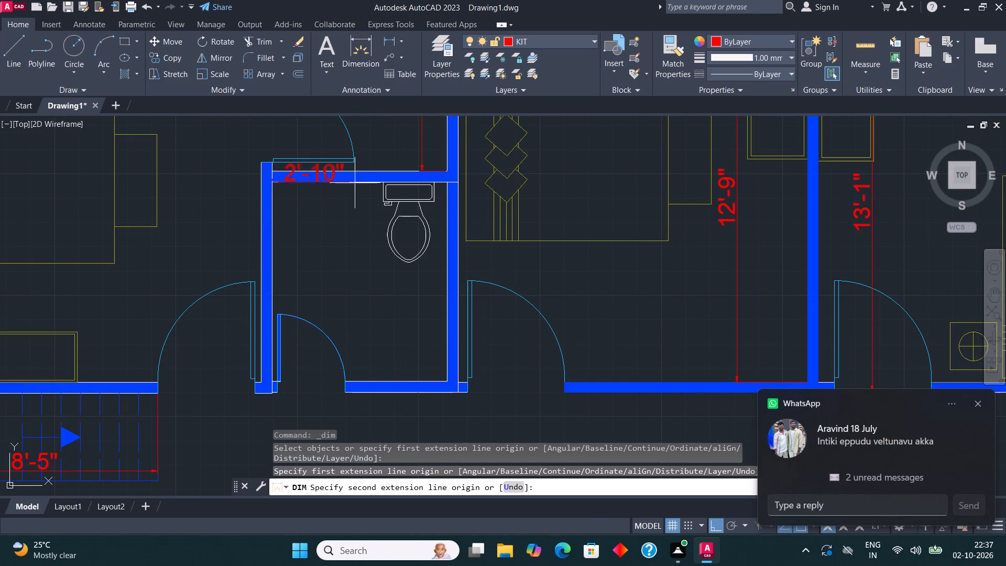
{"action": "left_click", "coordinate": [445, 186]}
{"action": "left_click", "coordinate": [442, 292]}
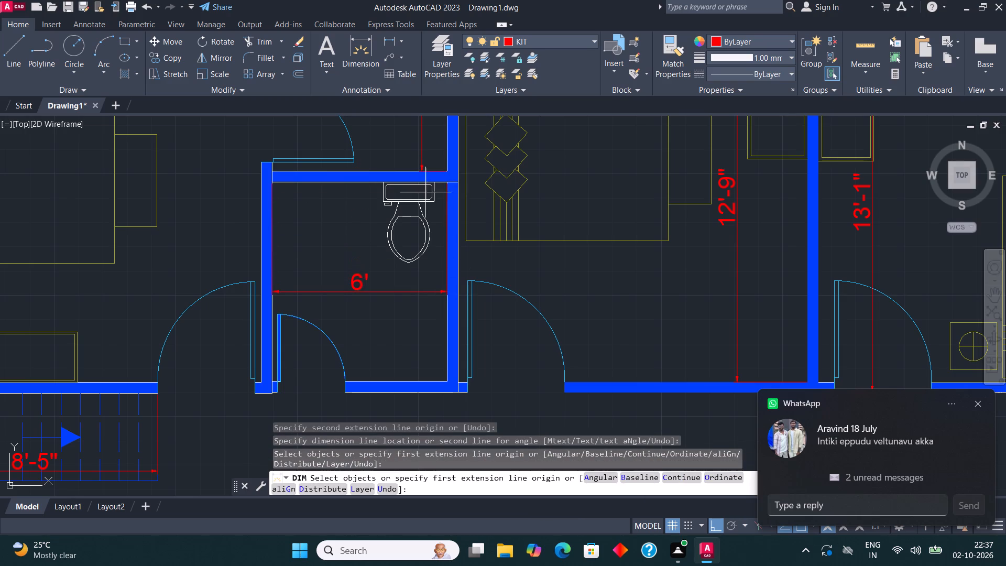
Dimension the lower toilet's inner depth from its top wall to its bottom wall, placing the line just inside the side wall.
{"action": "left_click", "coordinate": [352, 50]}
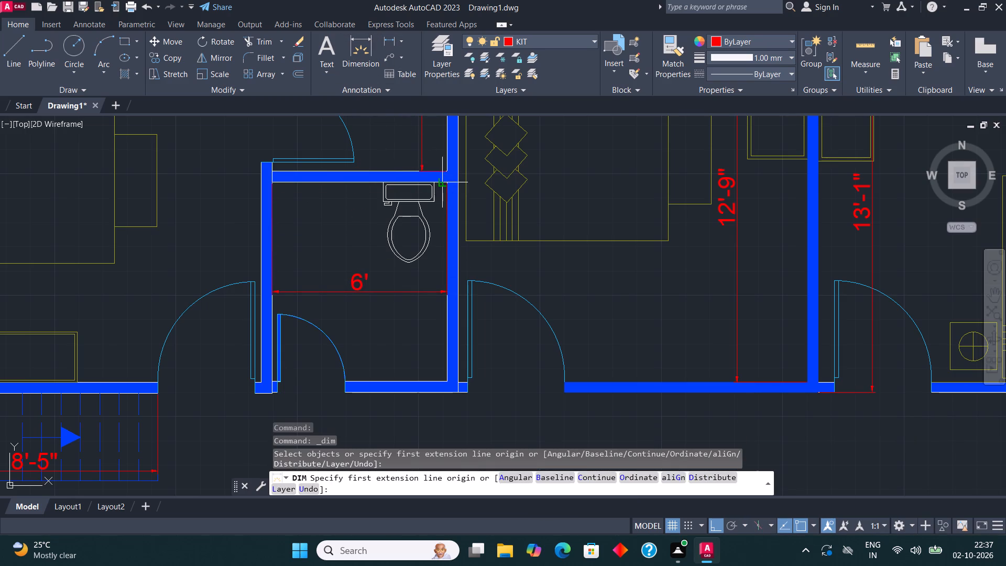
{"action": "left_click", "coordinate": [448, 185]}
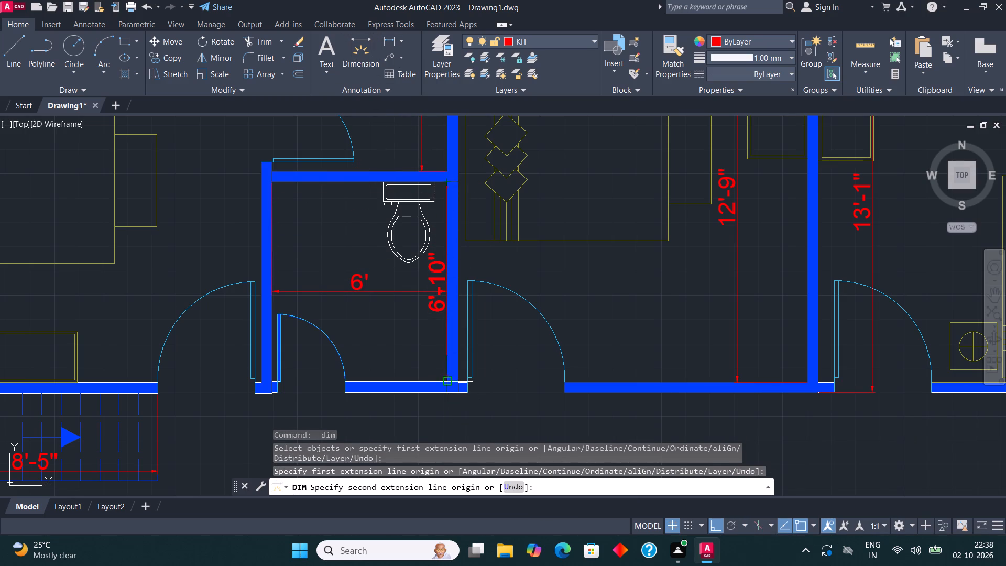
{"action": "left_click", "coordinate": [450, 378]}
{"action": "left_click", "coordinate": [424, 346]}
Dimension the living hall's depth from the front wall beside the main door to the toilet wall, placing the line near the door.
{"action": "middle_click_drag", "start_coordinate": [441, 178], "coordinate": [432, 274]}
{"action": "scroll", "coordinate": [353, 233], "scroll_direction": "down", "scroll_amount": 2}
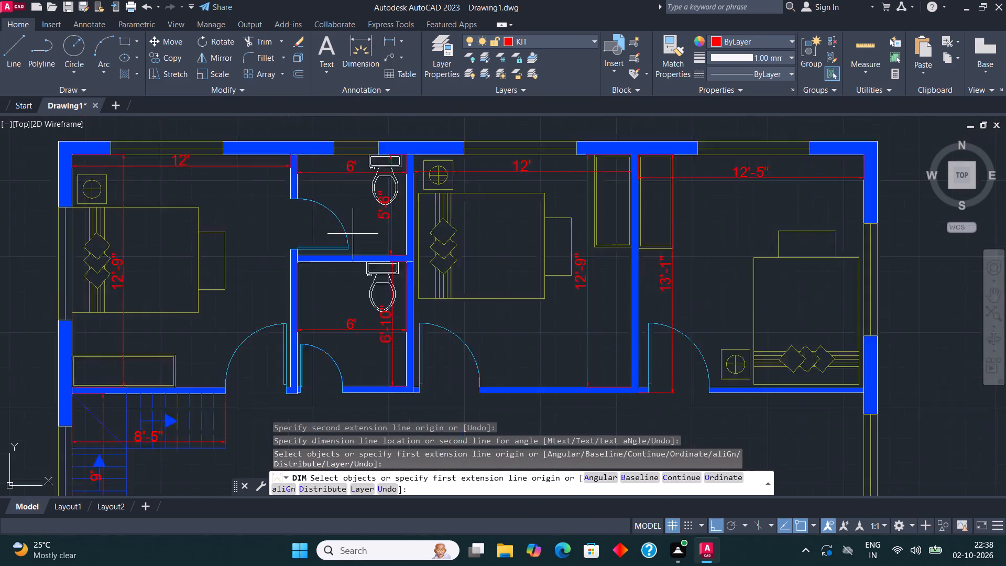
{"action": "scroll", "coordinate": [353, 234], "scroll_direction": "down", "scroll_amount": 1}
{"action": "middle_click_drag", "start_coordinate": [450, 251], "coordinate": [457, 200]}
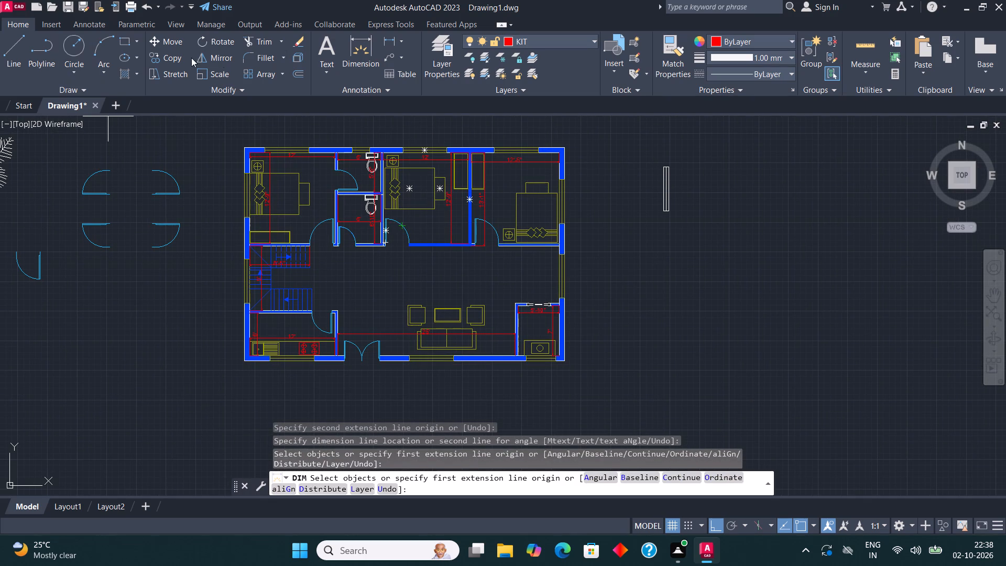
{"action": "left_click", "coordinate": [357, 52]}
{"action": "scroll", "coordinate": [392, 345], "scroll_direction": "up", "scroll_amount": 3}
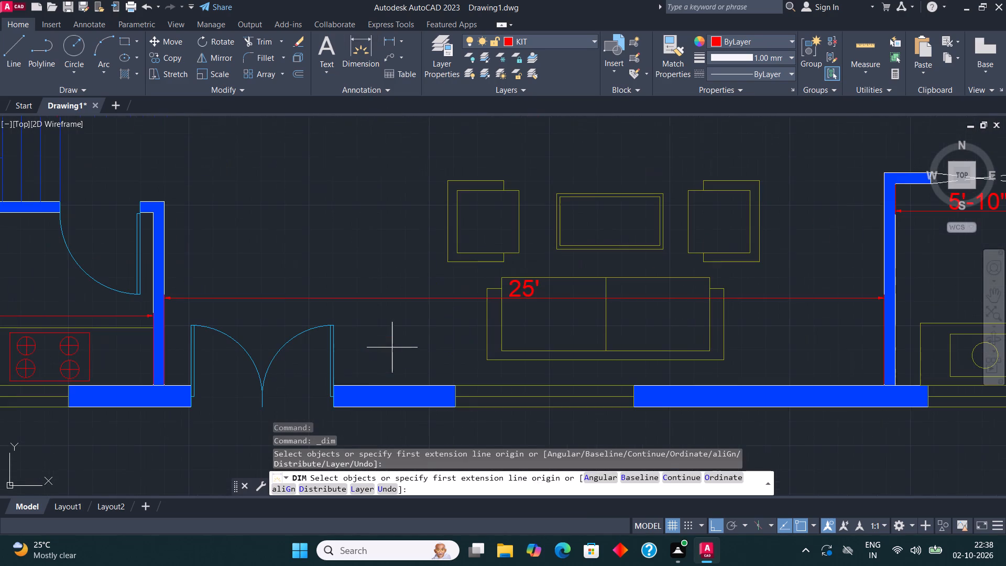
{"action": "left_click", "coordinate": [336, 385]}
{"action": "scroll", "coordinate": [344, 392], "scroll_direction": "down", "scroll_amount": 2}
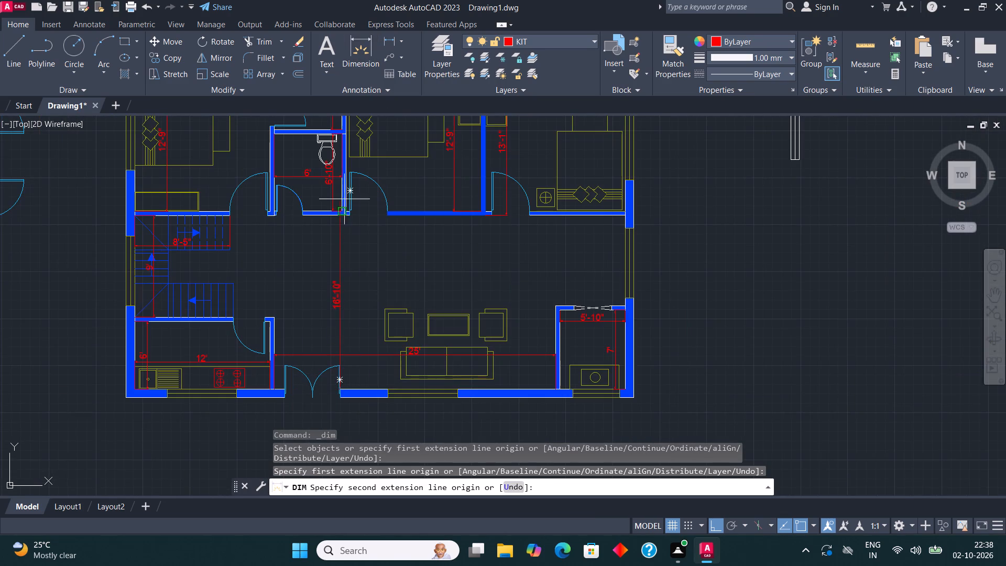
{"action": "scroll", "coordinate": [336, 221], "scroll_direction": "up", "scroll_amount": 3}
{"action": "left_click", "coordinate": [345, 197]}
{"action": "scroll", "coordinate": [349, 198], "scroll_direction": "down", "scroll_amount": 3}
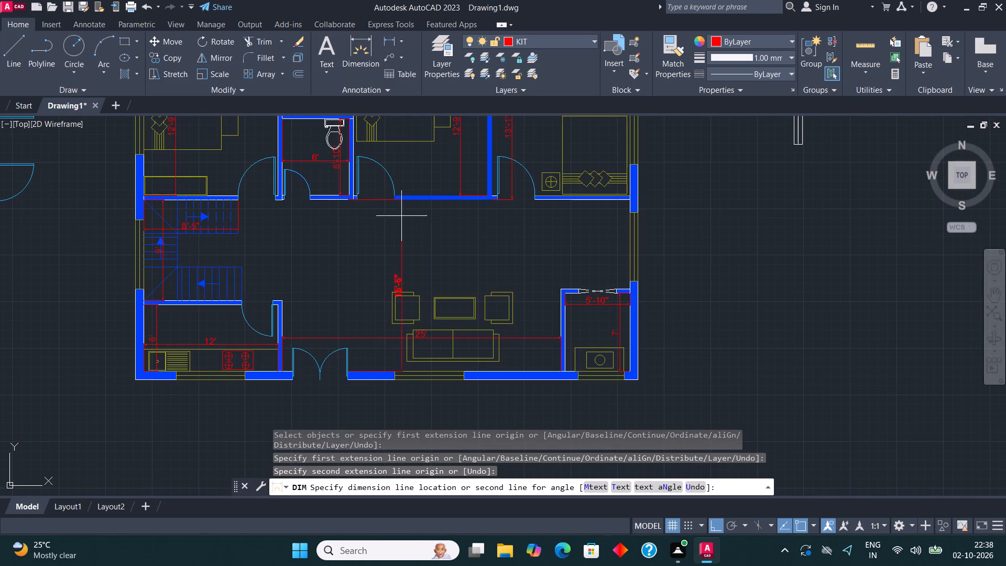
{"action": "left_click", "coordinate": [353, 221]}
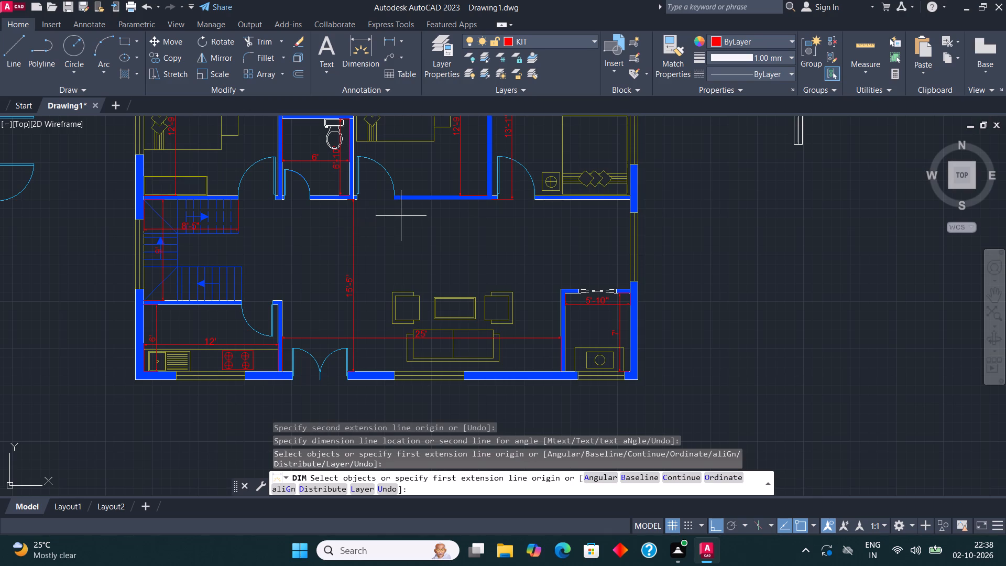
{"action": "key", "text": "Escape"}
Dimension the gap between the small lower-right room's top wall and the bedroom wall, placing the line just inside the outer wall.
{"action": "middle_click_drag", "start_coordinate": [619, 223], "coordinate": [599, 217]}
{"action": "scroll", "coordinate": [599, 217], "scroll_direction": "down", "scroll_amount": 1}
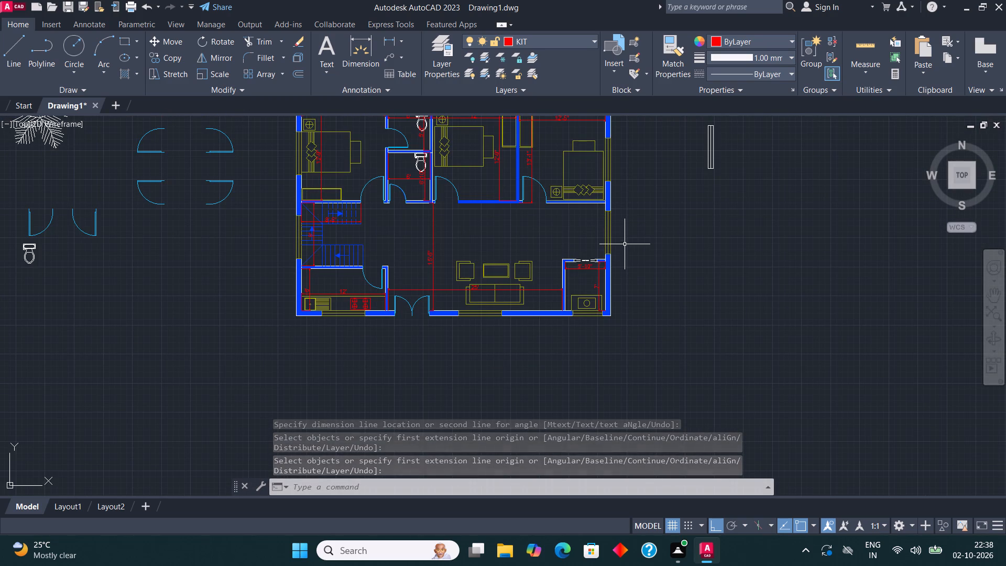
{"action": "middle_click_drag", "start_coordinate": [707, 282], "coordinate": [682, 355]}
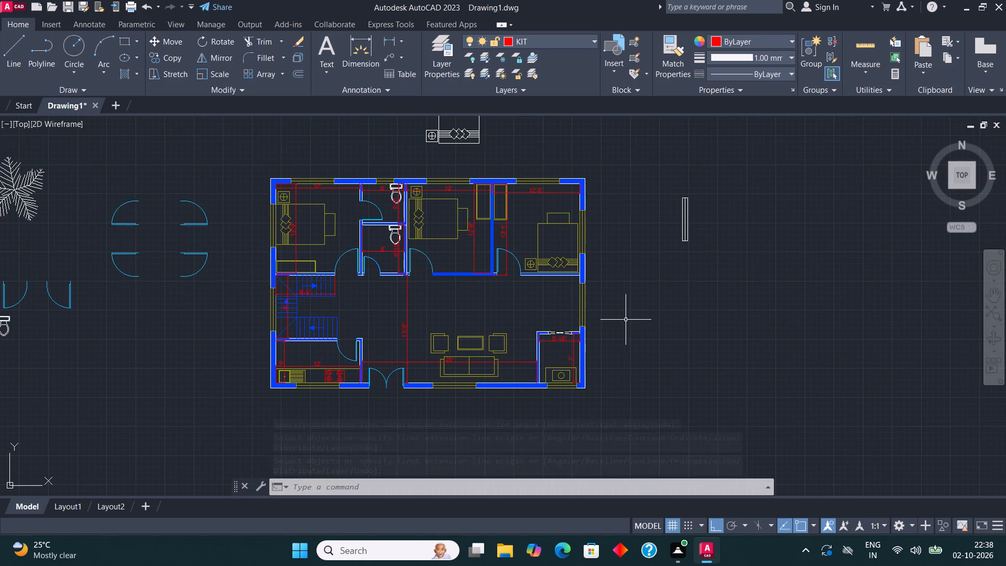
{"action": "scroll", "coordinate": [625, 321], "scroll_direction": "up", "scroll_amount": 2}
{"action": "left_click", "coordinate": [351, 49]}
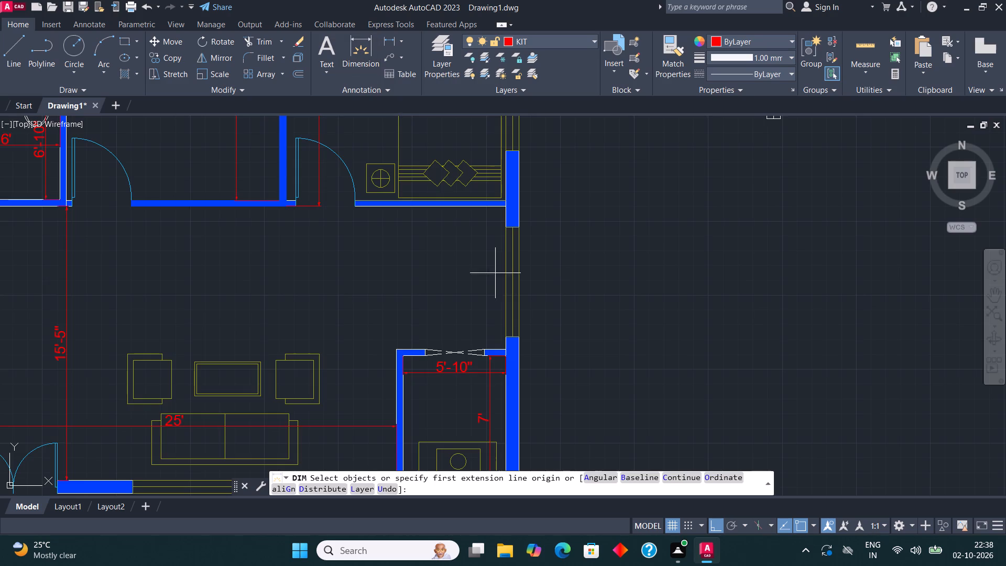
{"action": "scroll", "coordinate": [502, 330], "scroll_direction": "up", "scroll_amount": 3}
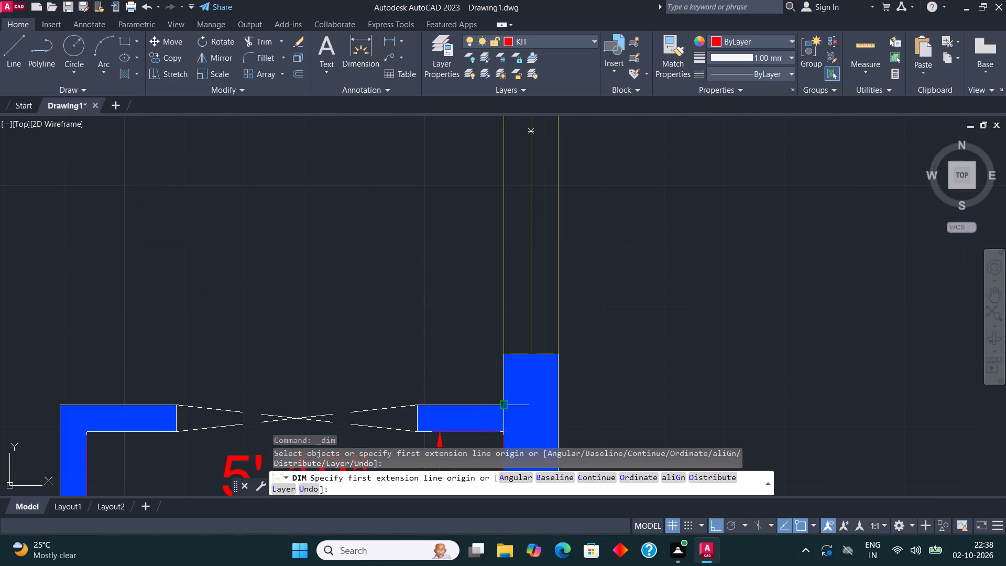
{"action": "left_click", "coordinate": [502, 405]}
{"action": "scroll", "coordinate": [503, 404], "scroll_direction": "down", "scroll_amount": 2}
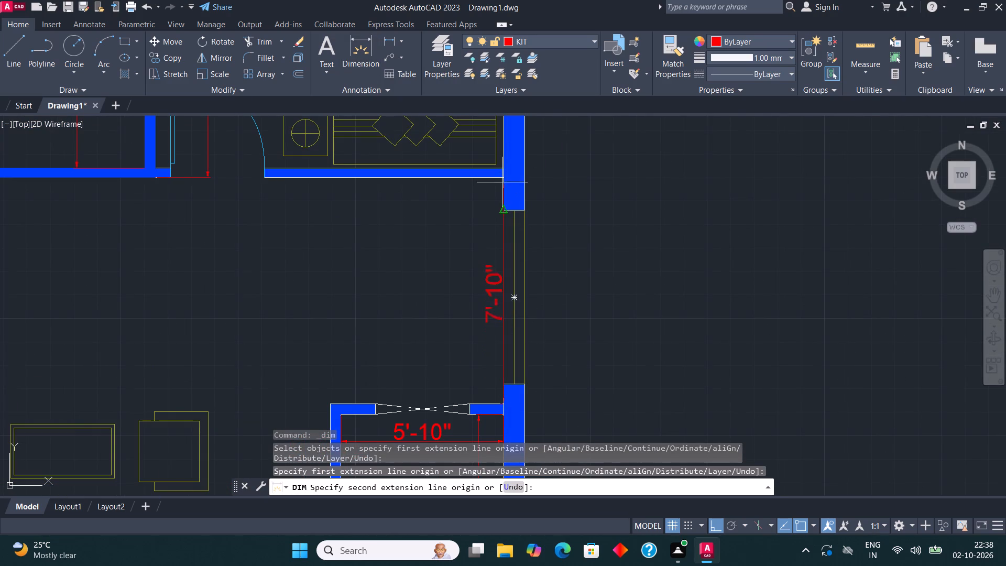
{"action": "left_click", "coordinate": [502, 176]}
{"action": "left_click", "coordinate": [483, 196]}
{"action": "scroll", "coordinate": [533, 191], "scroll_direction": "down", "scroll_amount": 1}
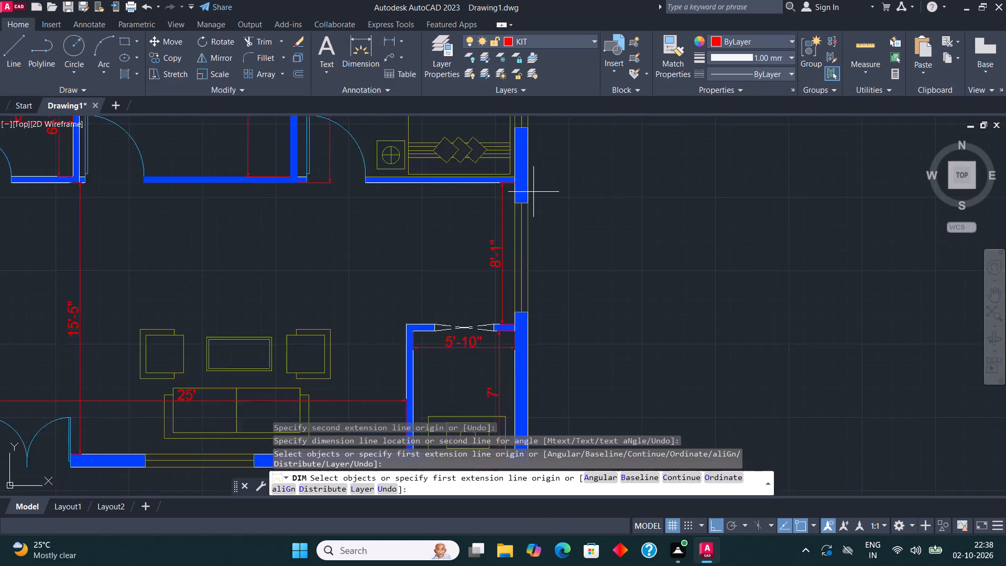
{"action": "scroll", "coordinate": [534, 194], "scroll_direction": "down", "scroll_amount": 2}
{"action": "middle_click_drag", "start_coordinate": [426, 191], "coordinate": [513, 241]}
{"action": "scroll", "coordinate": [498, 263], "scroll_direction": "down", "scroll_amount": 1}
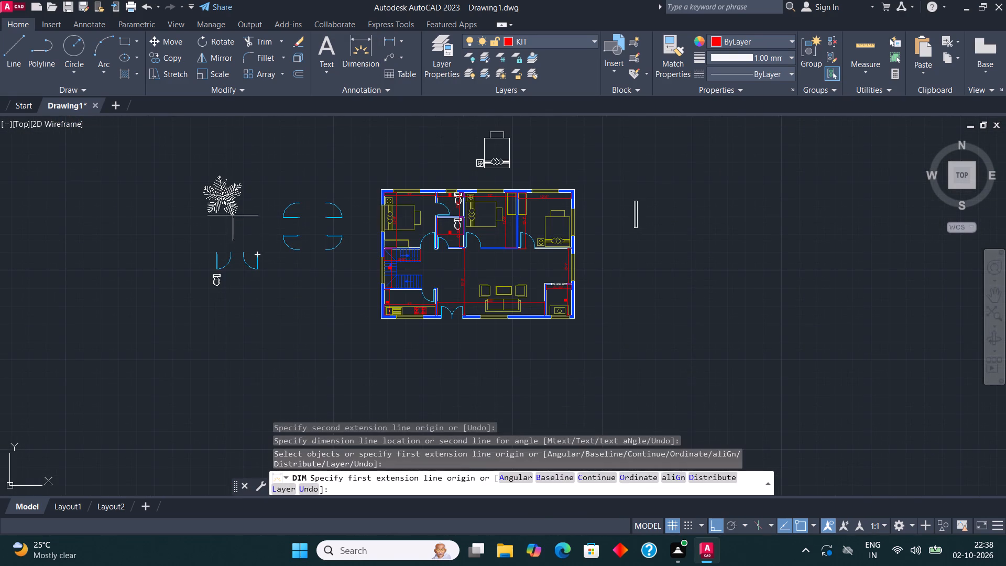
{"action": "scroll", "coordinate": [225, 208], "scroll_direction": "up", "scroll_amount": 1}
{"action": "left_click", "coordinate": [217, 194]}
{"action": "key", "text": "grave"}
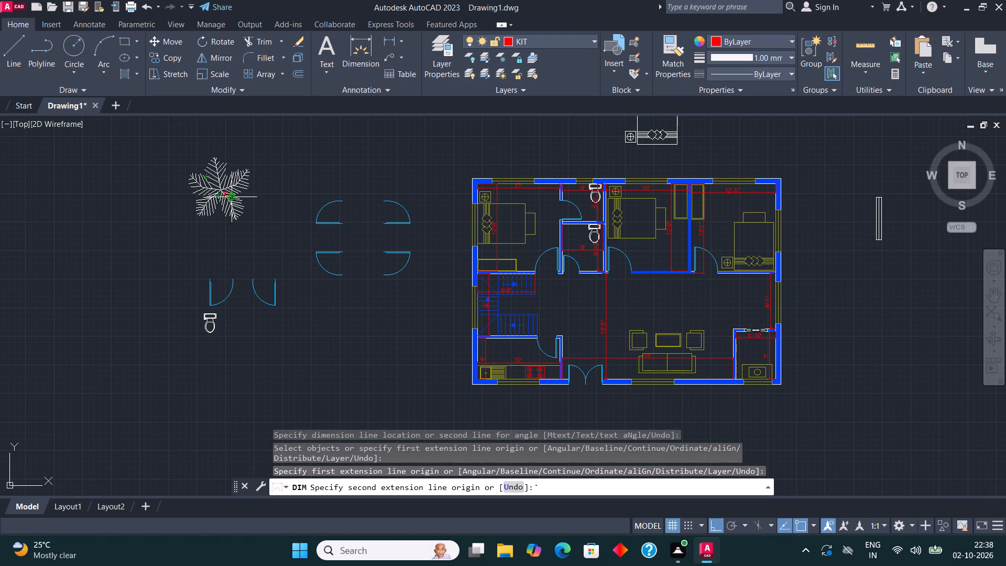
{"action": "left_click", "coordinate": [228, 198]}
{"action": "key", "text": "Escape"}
Dimension the building's overall width between its two top outer corners, placing the dimension line above the plan.
{"action": "middle_click_drag", "start_coordinate": [397, 202], "coordinate": [294, 264]}
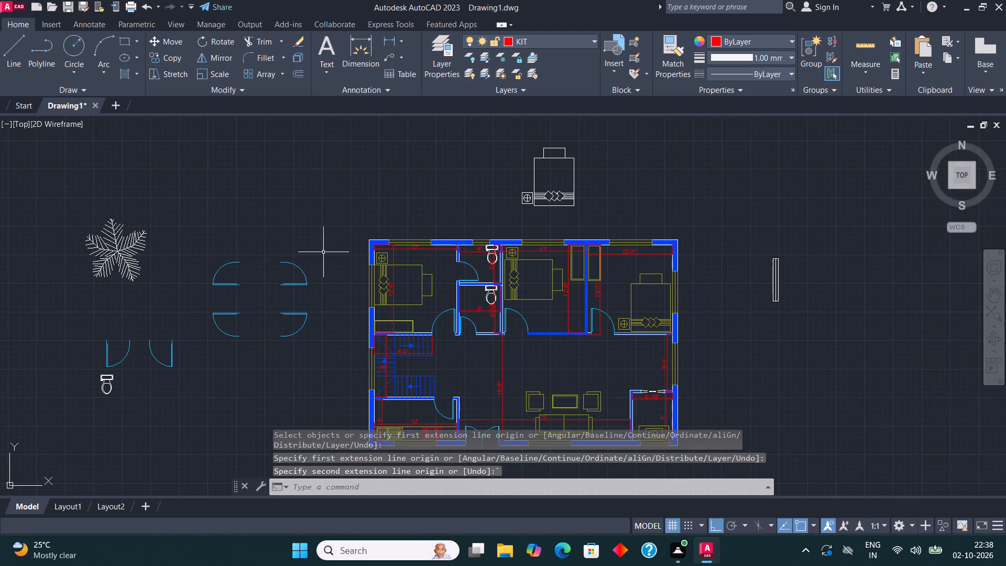
{"action": "scroll", "coordinate": [406, 236], "scroll_direction": "up", "scroll_amount": 2}
{"action": "left_click", "coordinate": [371, 59]}
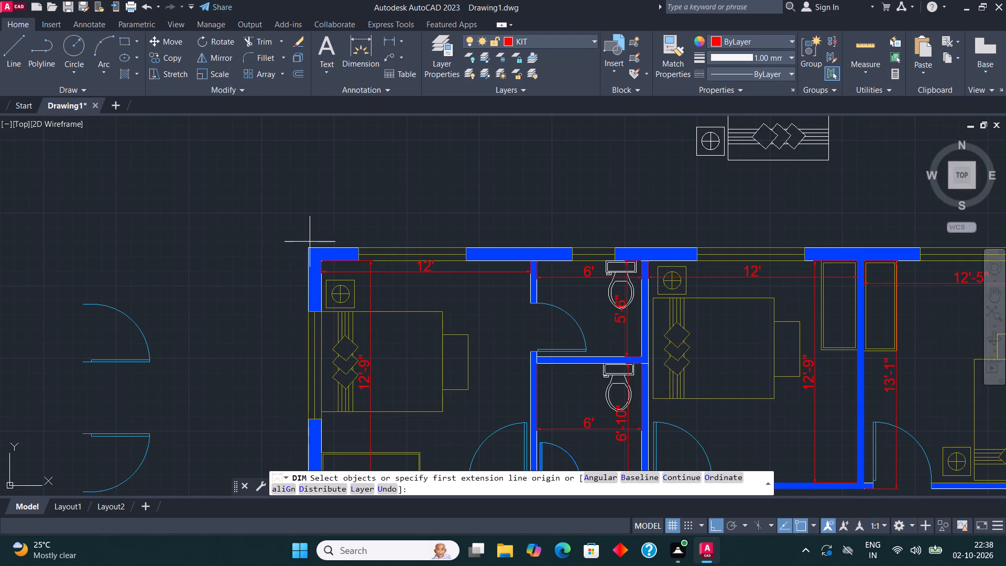
{"action": "left_click", "coordinate": [307, 245]}
{"action": "scroll", "coordinate": [302, 250], "scroll_direction": "down", "scroll_amount": 2}
{"action": "scroll", "coordinate": [602, 227], "scroll_direction": "up", "scroll_amount": 2}
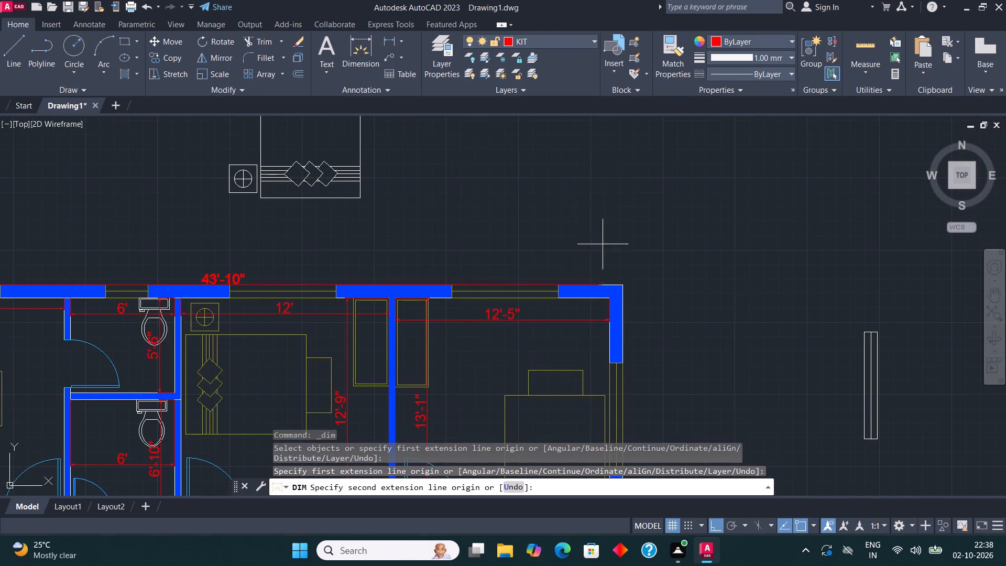
{"action": "left_click", "coordinate": [625, 288]}
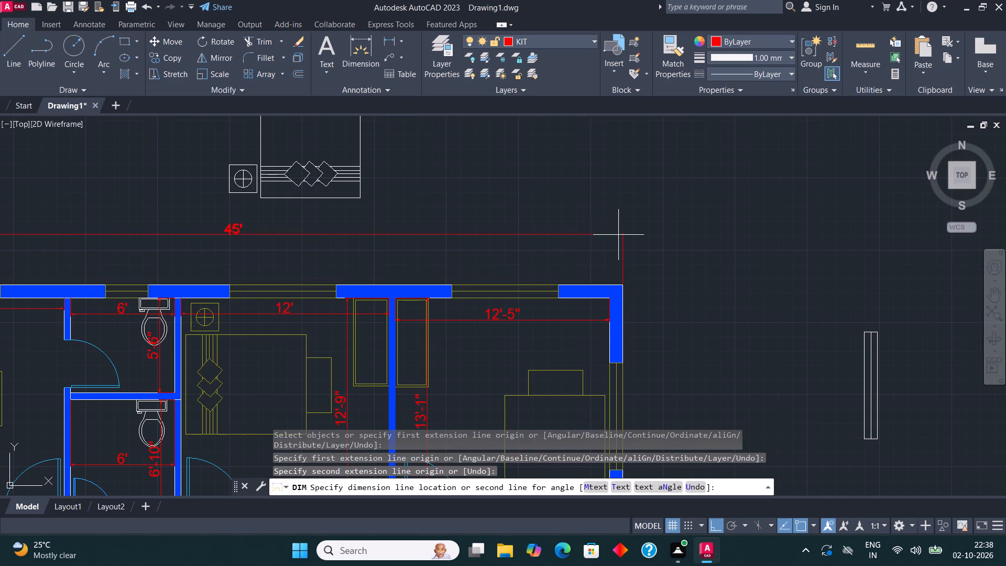
{"action": "left_click", "coordinate": [618, 235]}
Dimension the building's overall depth between its right-hand outer corners, placing the dimension line outside the right outer wall.
{"action": "left_click", "coordinate": [368, 54]}
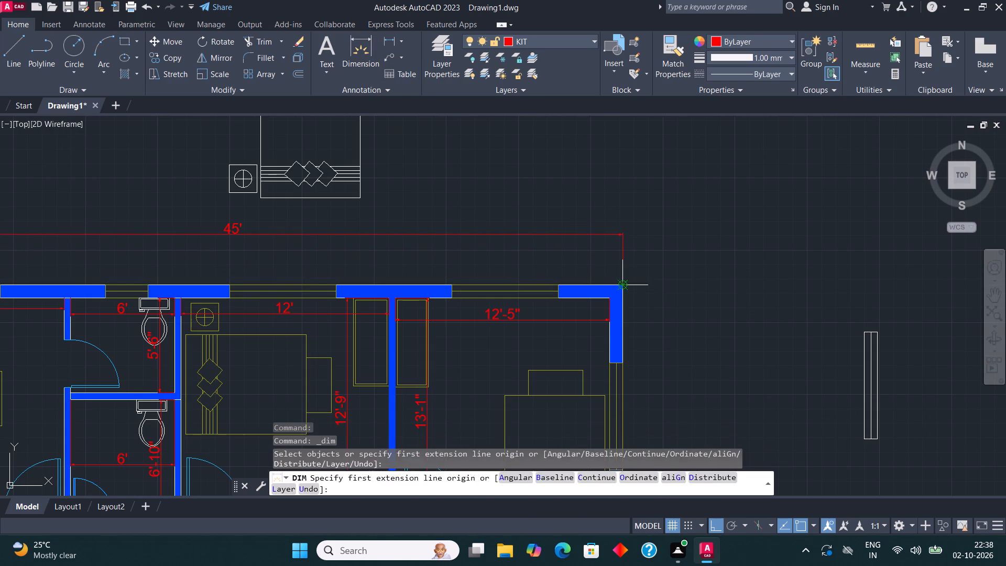
{"action": "left_click", "coordinate": [621, 287]}
{"action": "scroll", "coordinate": [629, 242], "scroll_direction": "down", "scroll_amount": 4}
{"action": "scroll", "coordinate": [624, 335], "scroll_direction": "up", "scroll_amount": 4}
{"action": "left_click", "coordinate": [640, 293]}
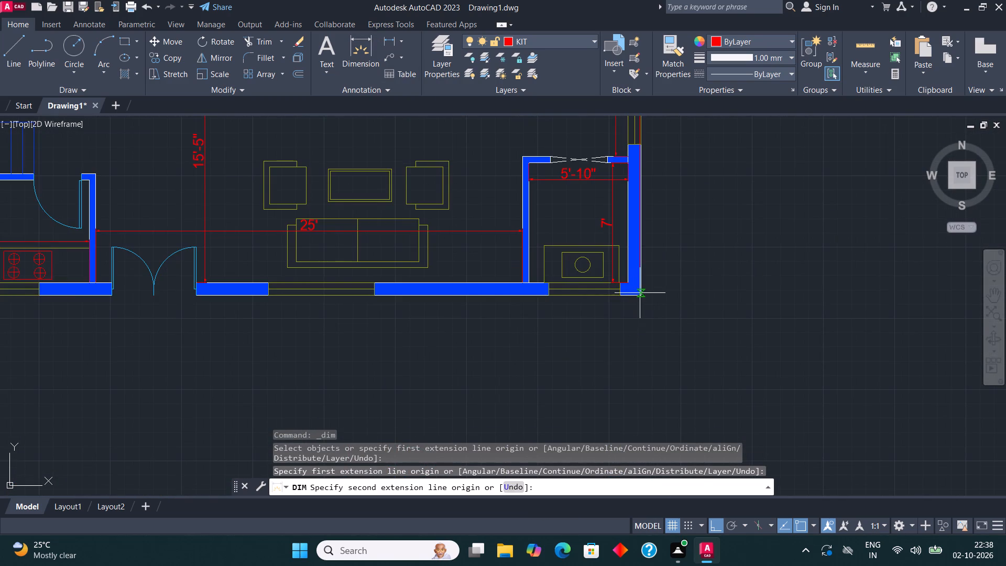
{"action": "scroll", "coordinate": [640, 295], "scroll_direction": "down", "scroll_amount": 2}
{"action": "left_click", "coordinate": [664, 281]}
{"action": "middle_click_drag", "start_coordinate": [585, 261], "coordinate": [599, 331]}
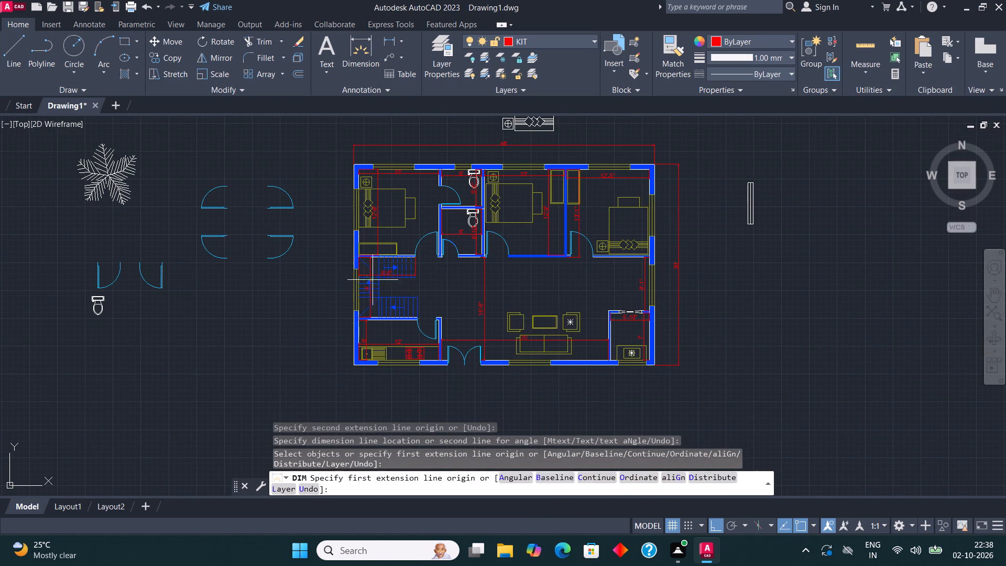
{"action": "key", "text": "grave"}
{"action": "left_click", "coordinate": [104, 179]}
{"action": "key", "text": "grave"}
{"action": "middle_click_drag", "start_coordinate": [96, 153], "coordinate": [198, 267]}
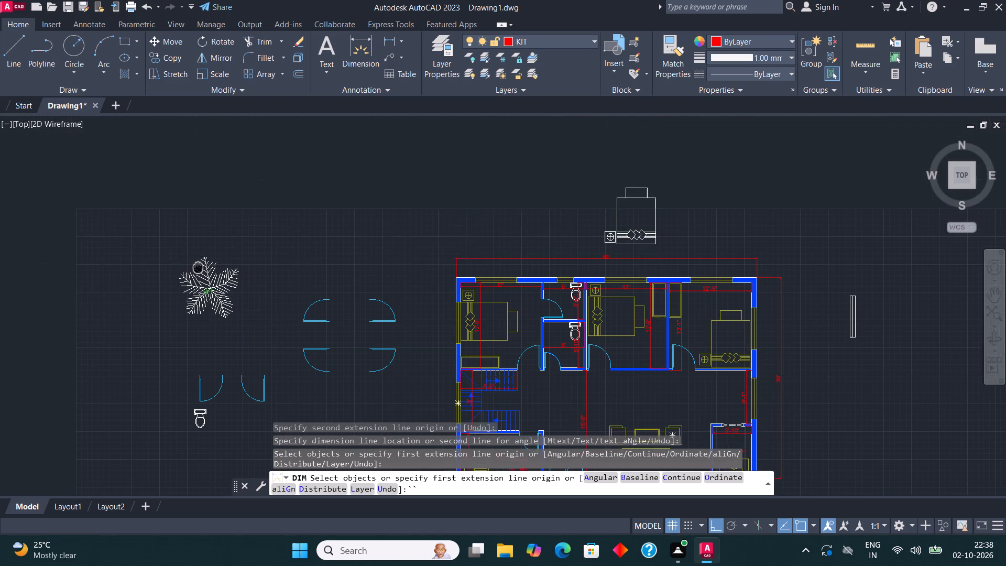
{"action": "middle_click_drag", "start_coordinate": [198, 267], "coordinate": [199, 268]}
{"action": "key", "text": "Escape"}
Scale the loose plant symbol outside the plan down freehand to a small indoor-plant size.
{"action": "left_click", "coordinate": [192, 300]}
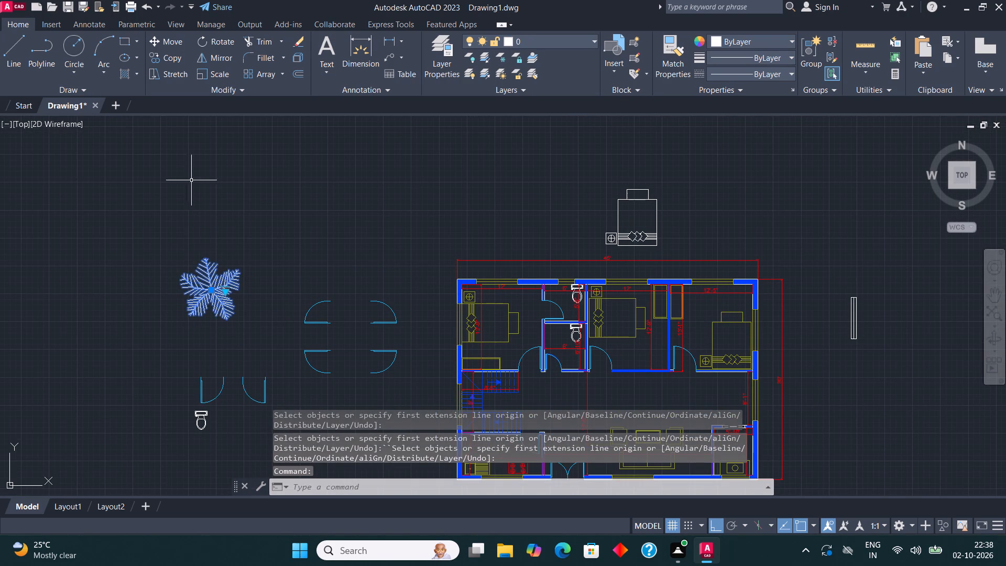
{"action": "left_click", "coordinate": [207, 68]}
{"action": "left_click", "coordinate": [197, 296]}
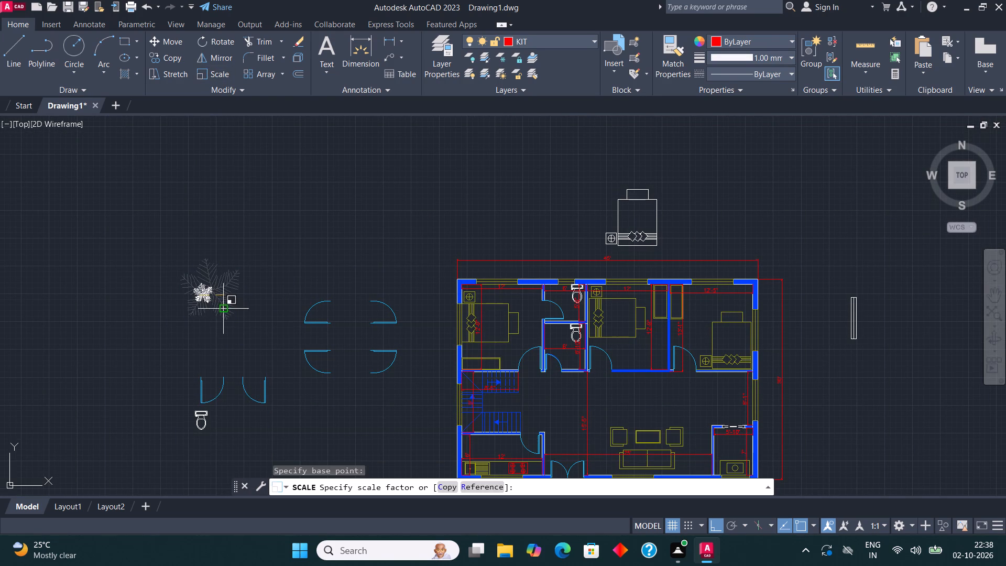
{"action": "left_click", "coordinate": [241, 312]}
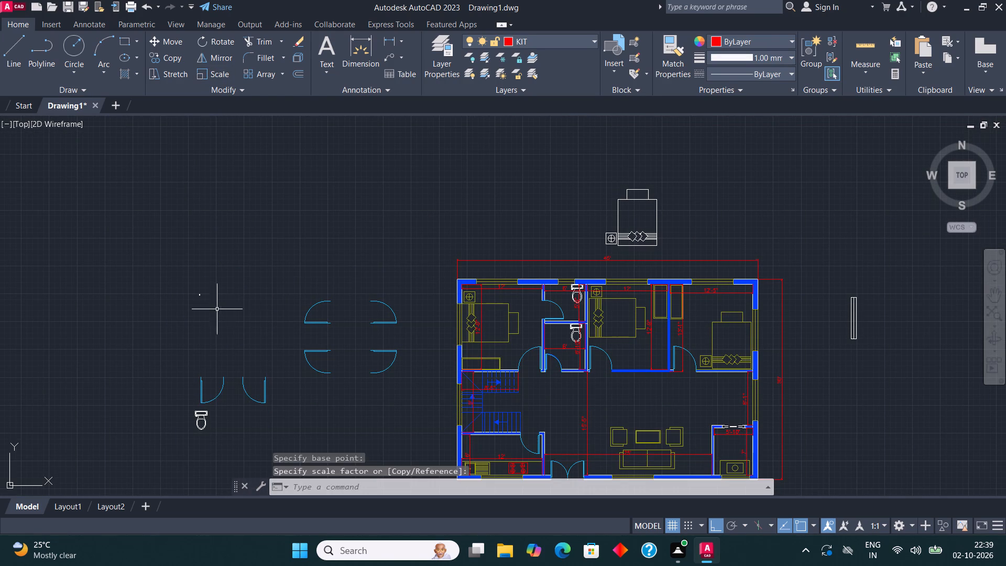
{"action": "scroll", "coordinate": [205, 298], "scroll_direction": "up", "scroll_amount": 4}
{"action": "left_click", "coordinate": [154, 278]}
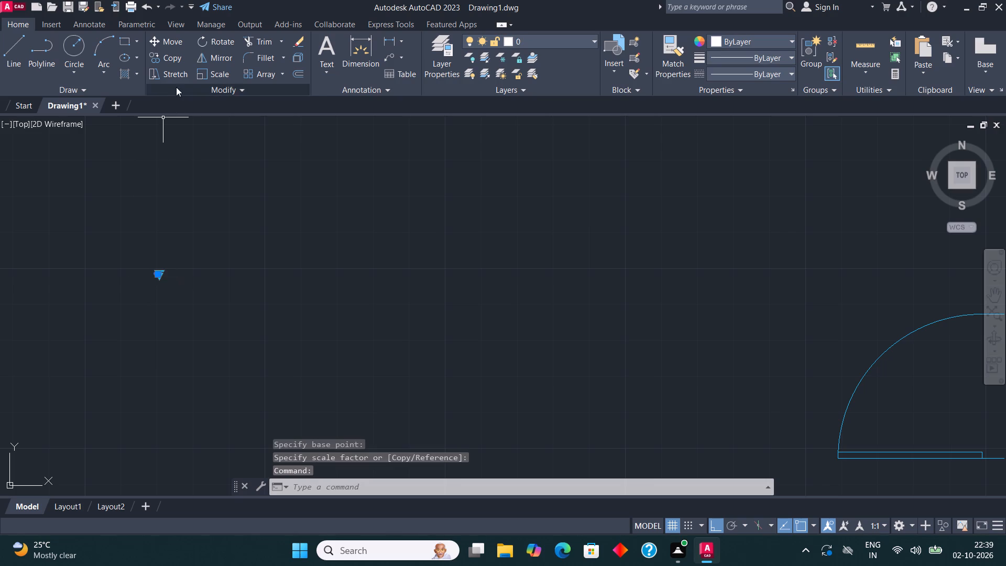
{"action": "left_click", "coordinate": [204, 75]}
{"action": "left_click", "coordinate": [151, 299]}
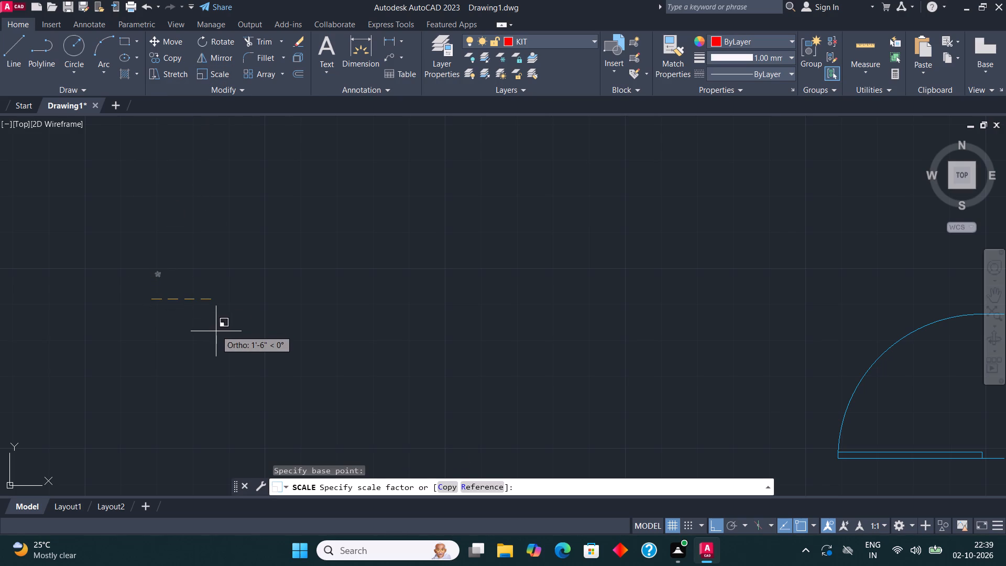
{"action": "scroll", "coordinate": [212, 332], "scroll_direction": "down", "scroll_amount": 4}
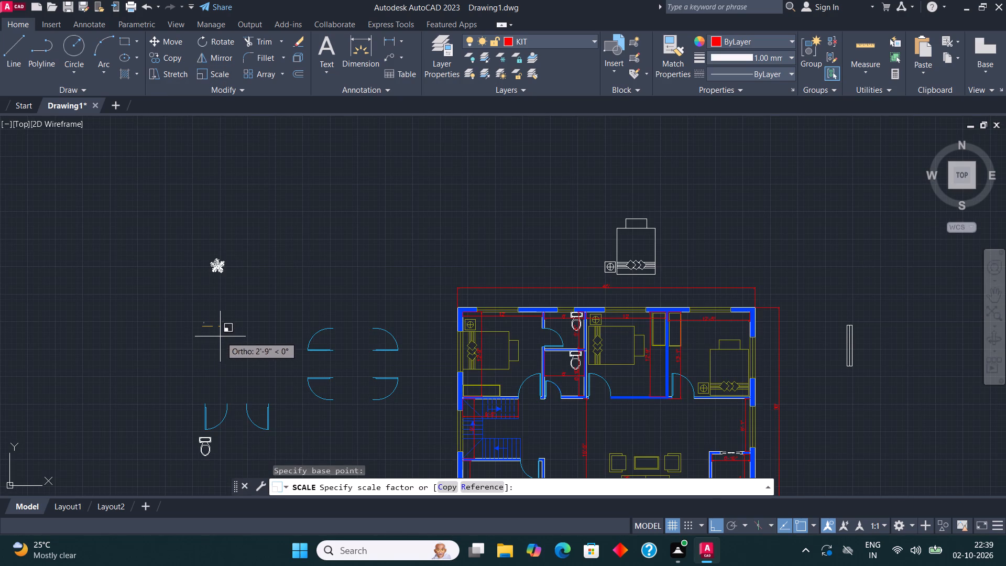
{"action": "left_click", "coordinate": [220, 336]}
Assign the resized plant to the TREE layer.
{"action": "scroll", "coordinate": [215, 283], "scroll_direction": "up", "scroll_amount": 1}
{"action": "left_click", "coordinate": [215, 251]}
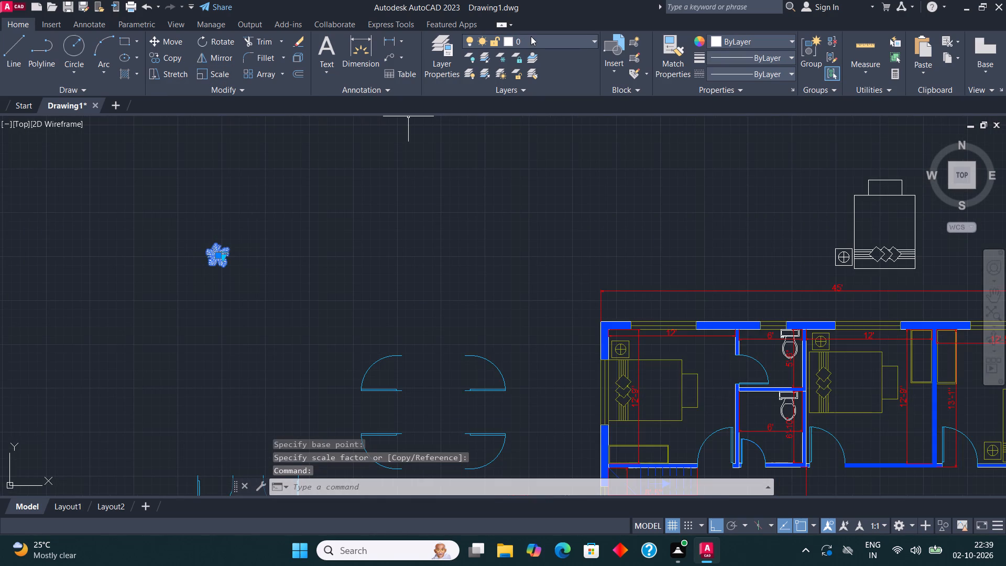
{"action": "left_click", "coordinate": [531, 36]}
{"action": "left_click", "coordinate": [530, 122]}
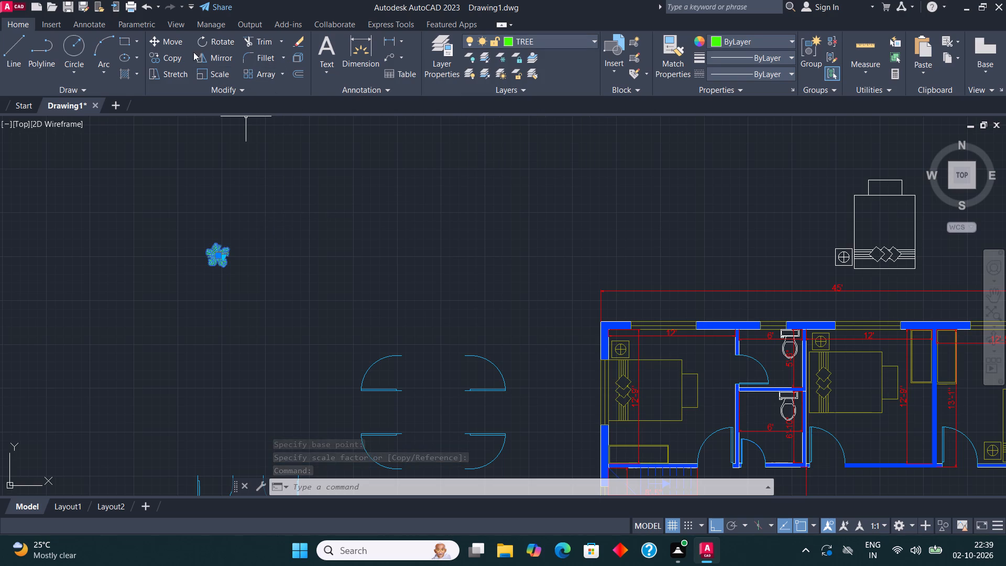
Copy the plant twice into the living hall, below the two ends of the middle bedroom's bottom wall, with ortho off.
{"action": "left_click", "coordinate": [158, 55]}
{"action": "left_click", "coordinate": [220, 244]}
{"action": "scroll", "coordinate": [154, 188], "scroll_direction": "down", "scroll_amount": 2}
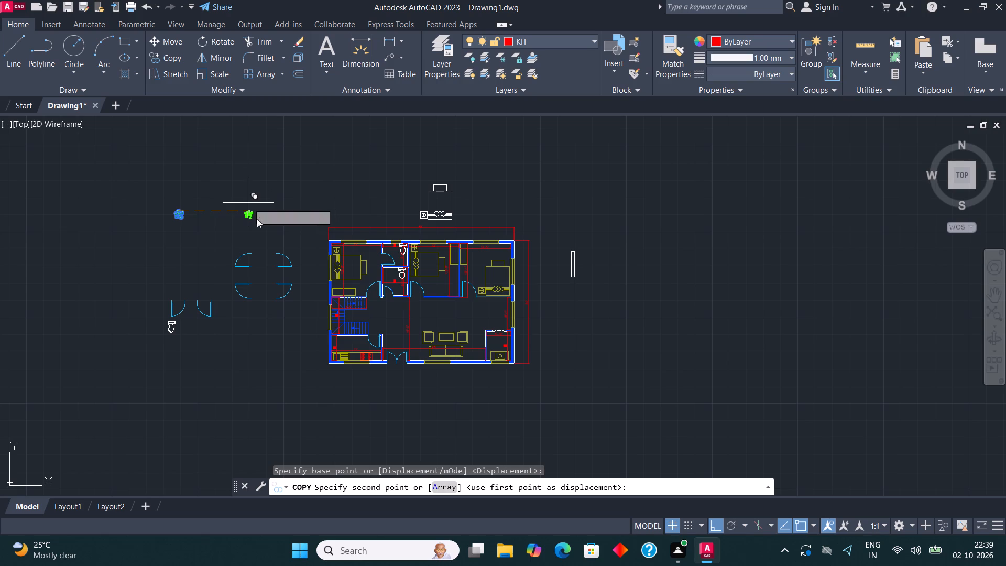
{"action": "key", "text": "F8"}
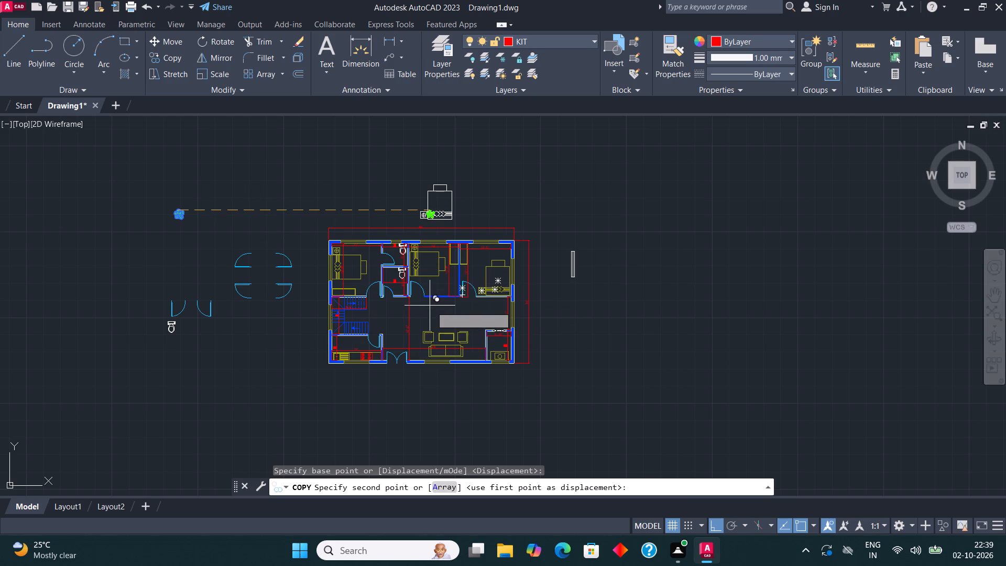
{"action": "scroll", "coordinate": [415, 310], "scroll_direction": "up", "scroll_amount": 4}
{"action": "middle_click_drag", "start_coordinate": [566, 282], "coordinate": [513, 278]}
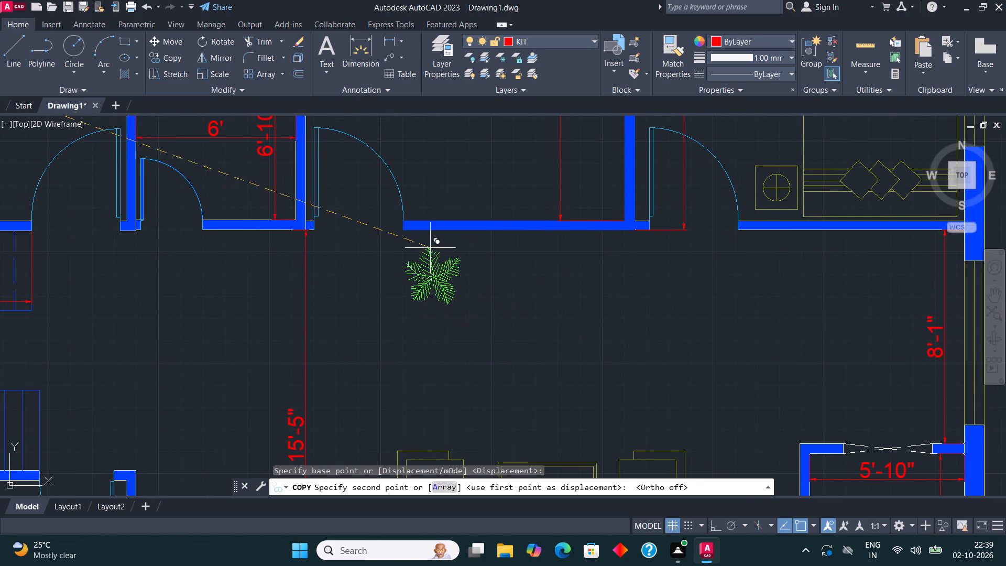
{"action": "left_click", "coordinate": [424, 236]}
{"action": "left_click", "coordinate": [635, 240]}
Place four more plant copies in a column along the hall's right outer wall, above the small lower-right room.
{"action": "scroll", "coordinate": [459, 225], "scroll_direction": "down", "scroll_amount": 2}
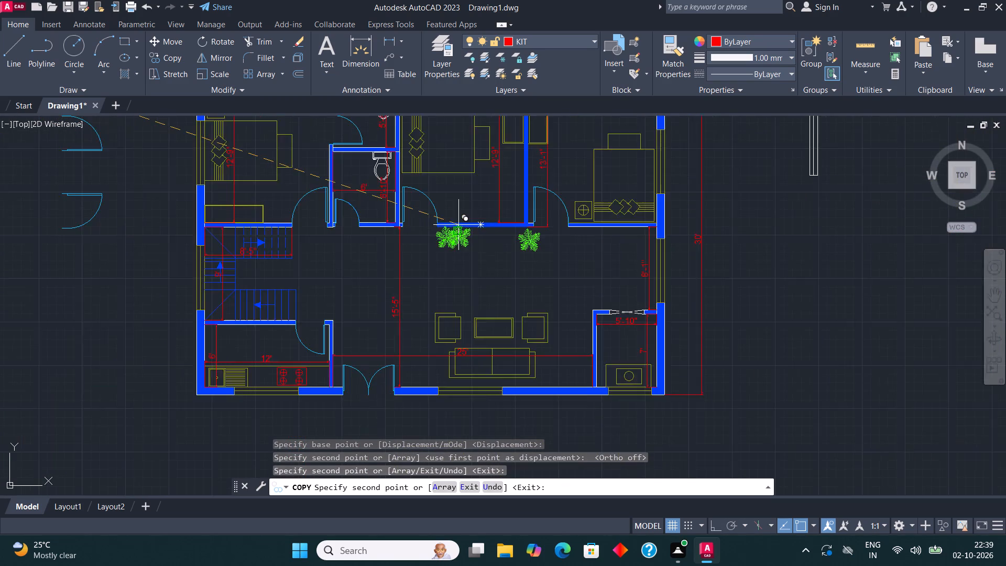
{"action": "scroll", "coordinate": [458, 225], "scroll_direction": "down", "scroll_amount": 1}
{"action": "scroll", "coordinate": [559, 230], "scroll_direction": "up", "scroll_amount": 1}
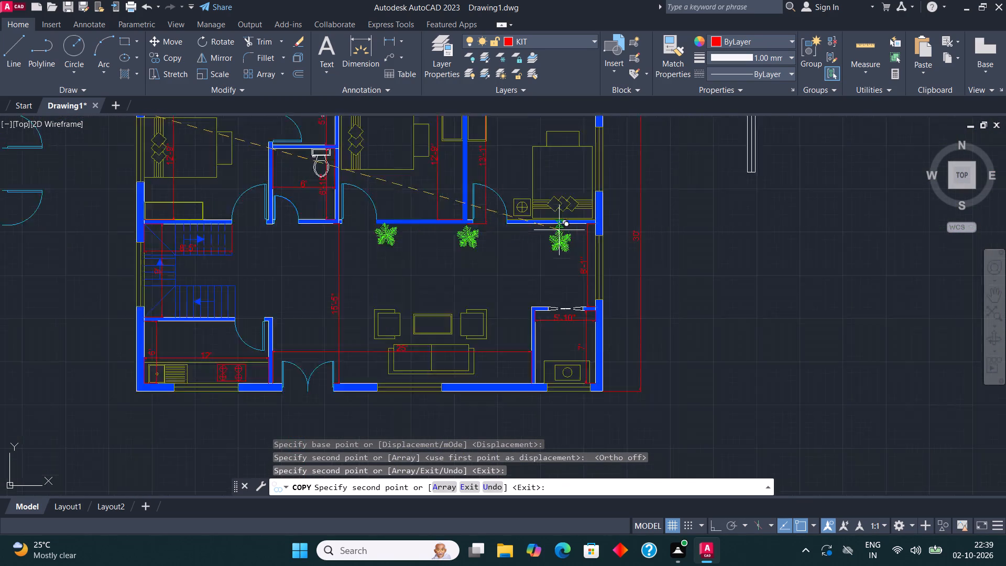
{"action": "scroll", "coordinate": [559, 230], "scroll_direction": "up", "scroll_amount": 2}
{"action": "left_click", "coordinate": [617, 212]}
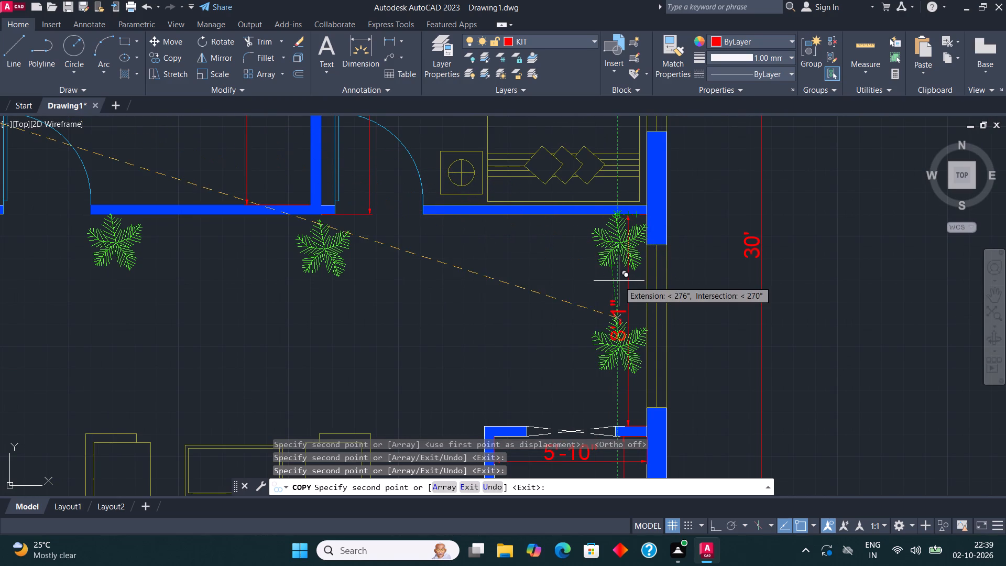
{"action": "left_click", "coordinate": [619, 281]}
{"action": "left_click", "coordinate": [615, 368]}
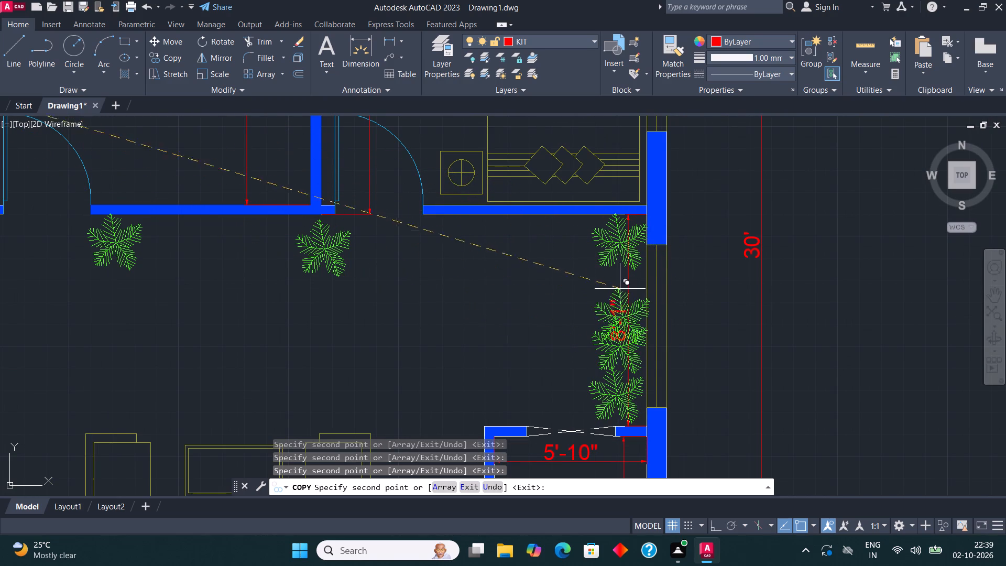
{"action": "left_click", "coordinate": [617, 267]}
{"action": "scroll", "coordinate": [542, 259], "scroll_direction": "down", "scroll_amount": 2}
{"action": "middle_click_drag", "start_coordinate": [640, 232], "coordinate": [638, 288]}
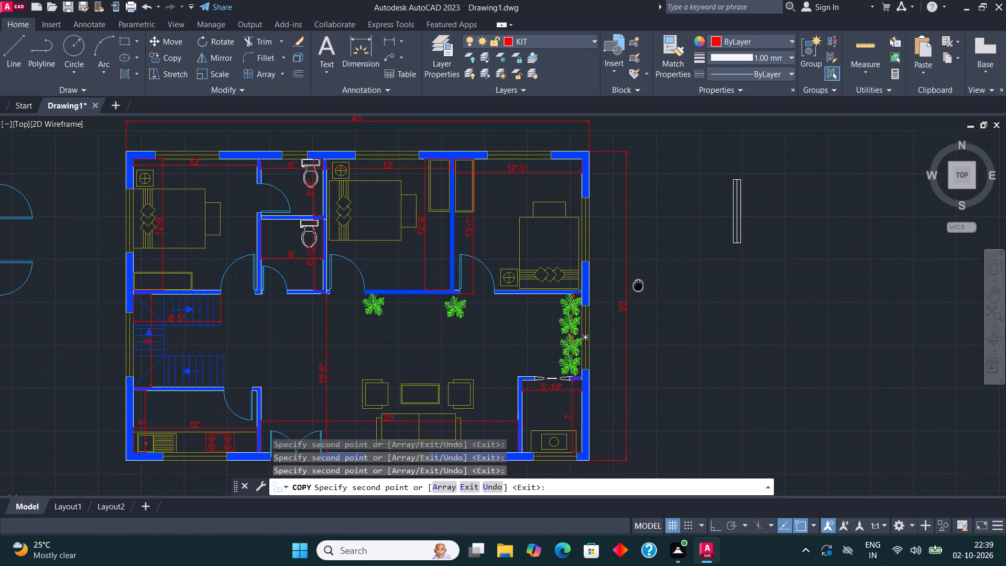
{"action": "middle_click_drag", "start_coordinate": [638, 288], "coordinate": [640, 315]}
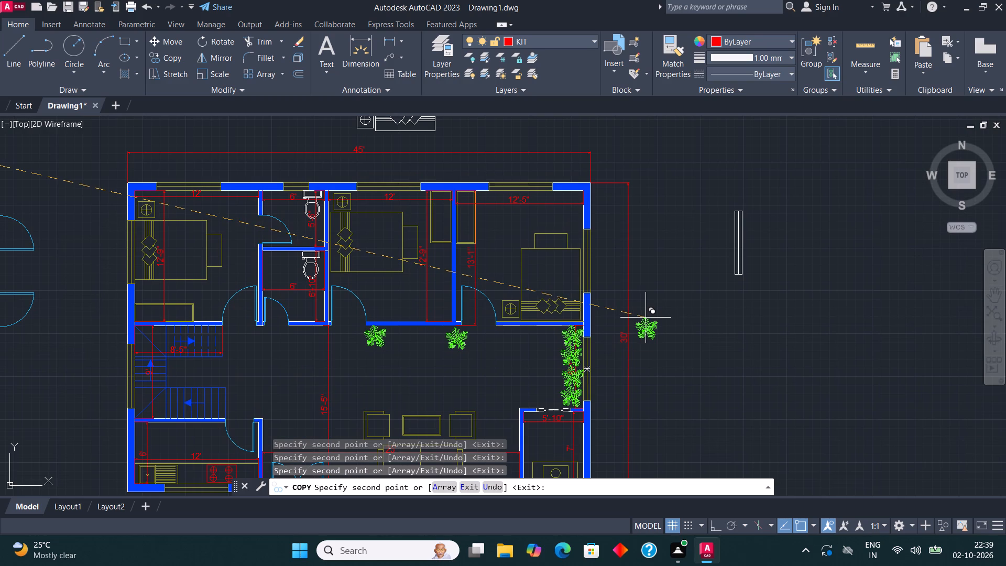
{"action": "key", "text": "Escape"}
{"action": "key", "text": "grave"}
{"action": "key", "text": "Escape"}
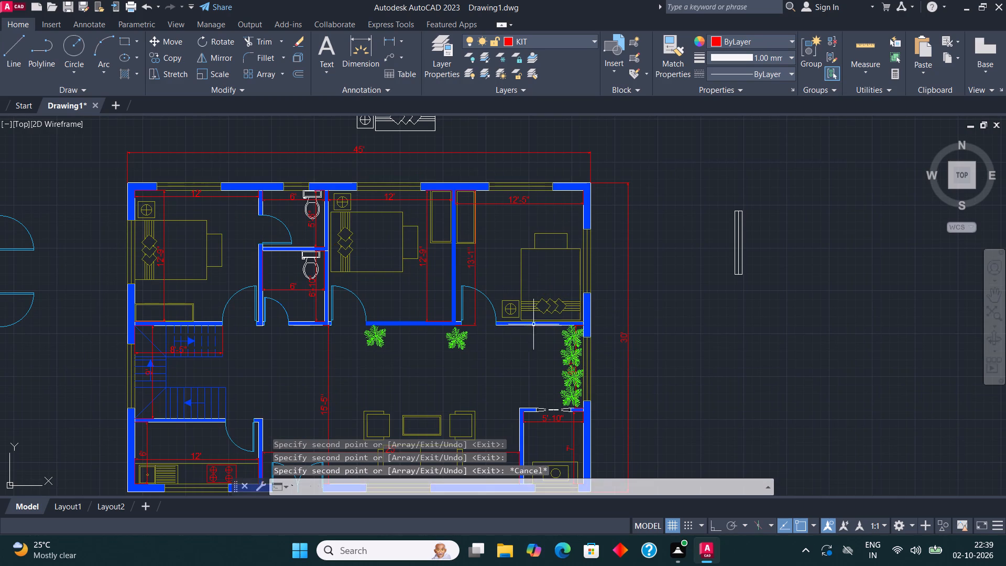
Make WIND the current layer and draw a long thin rectangle between the two plants below the middle bedroom's wall.
{"action": "middle_click_drag", "start_coordinate": [412, 346], "coordinate": [469, 339]}
{"action": "scroll", "coordinate": [466, 332], "scroll_direction": "up", "scroll_amount": 1}
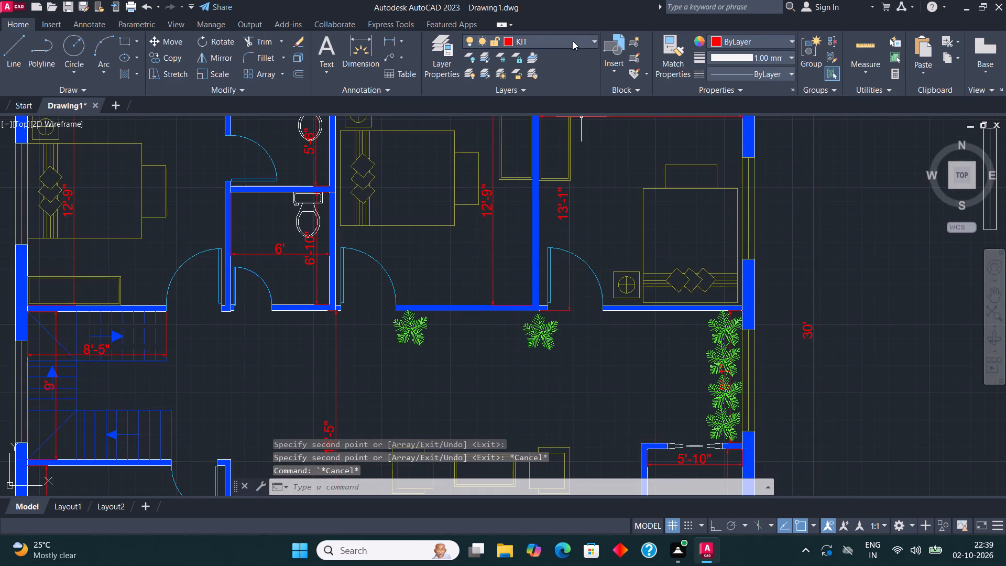
{"action": "left_click", "coordinate": [573, 40]}
{"action": "left_click", "coordinate": [533, 147]}
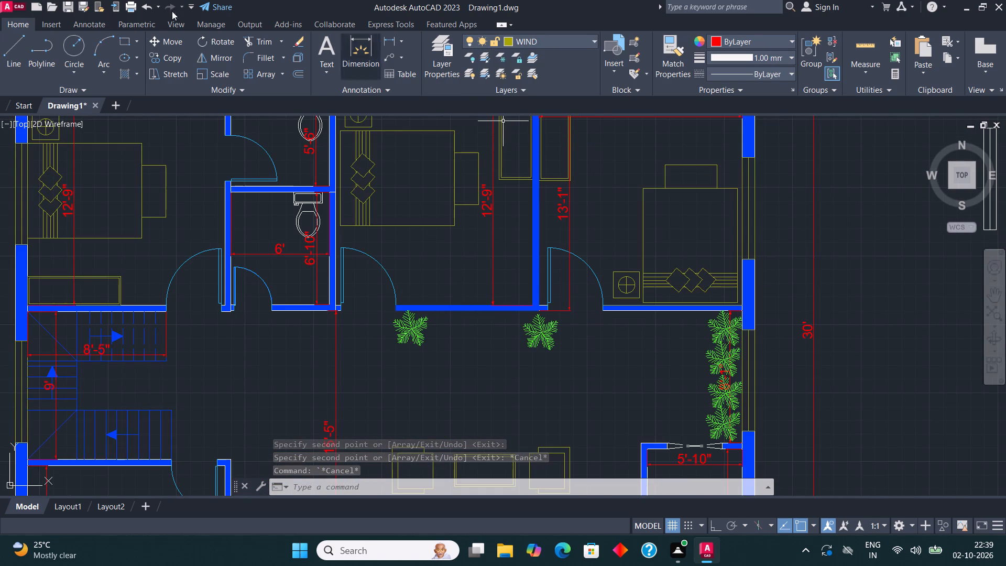
{"action": "left_click", "coordinate": [123, 41]}
{"action": "scroll", "coordinate": [434, 331], "scroll_direction": "up", "scroll_amount": 3}
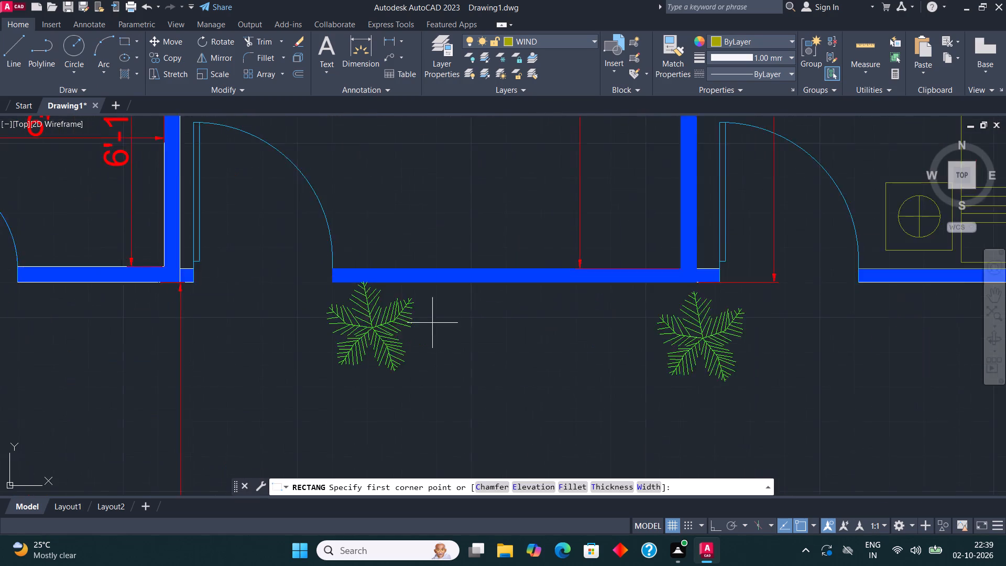
{"action": "left_click", "coordinate": [421, 270]}
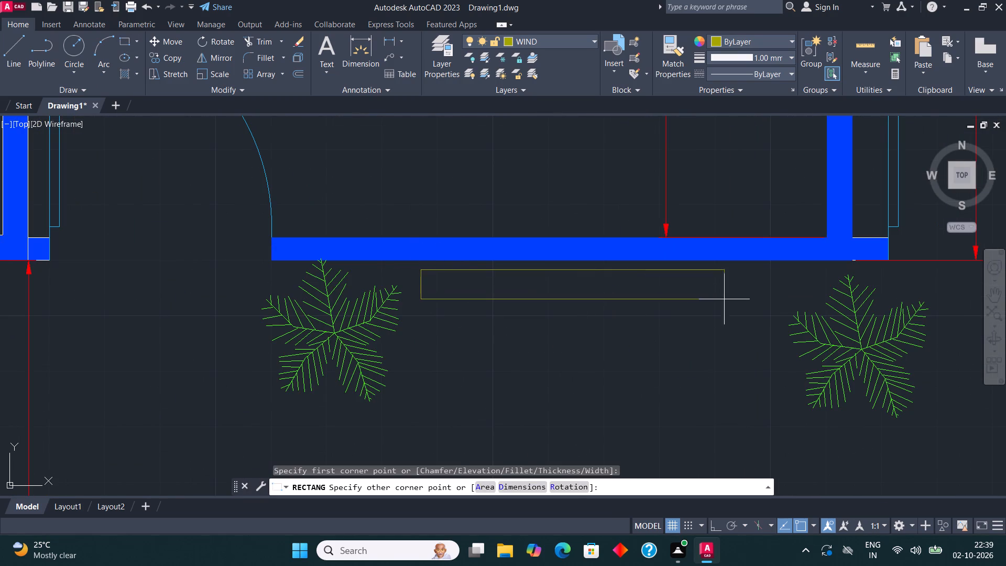
{"action": "left_click", "coordinate": [778, 299]}
Erase the leftover plant, door and toilet symbols lying to the left of the plan.
{"action": "scroll", "coordinate": [442, 262], "scroll_direction": "down", "scroll_amount": 4}
{"action": "middle_click_drag", "start_coordinate": [606, 276], "coordinate": [607, 264]}
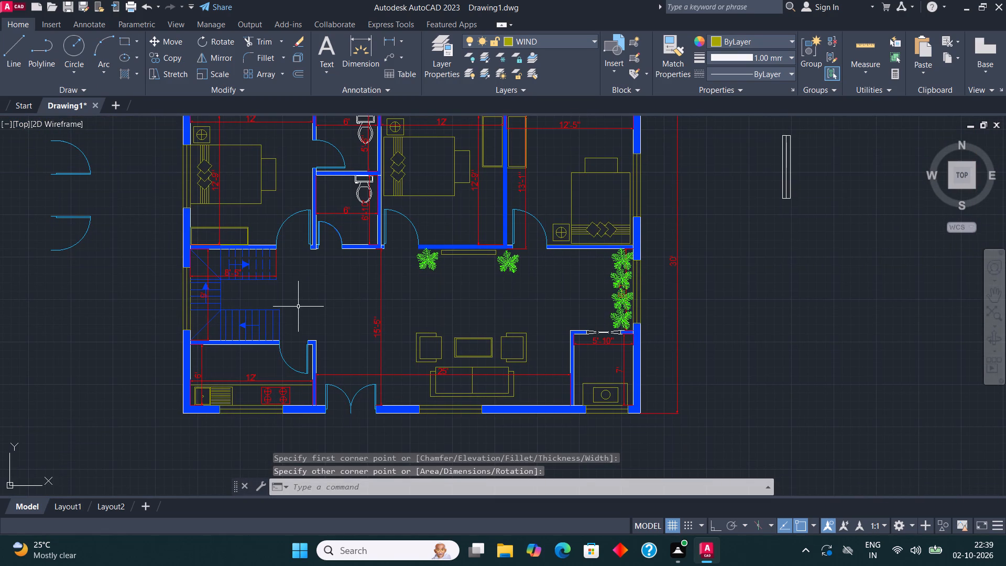
{"action": "middle_click_drag", "start_coordinate": [305, 308], "coordinate": [381, 359]}
{"action": "middle_click_drag", "start_coordinate": [309, 322], "coordinate": [315, 322]}
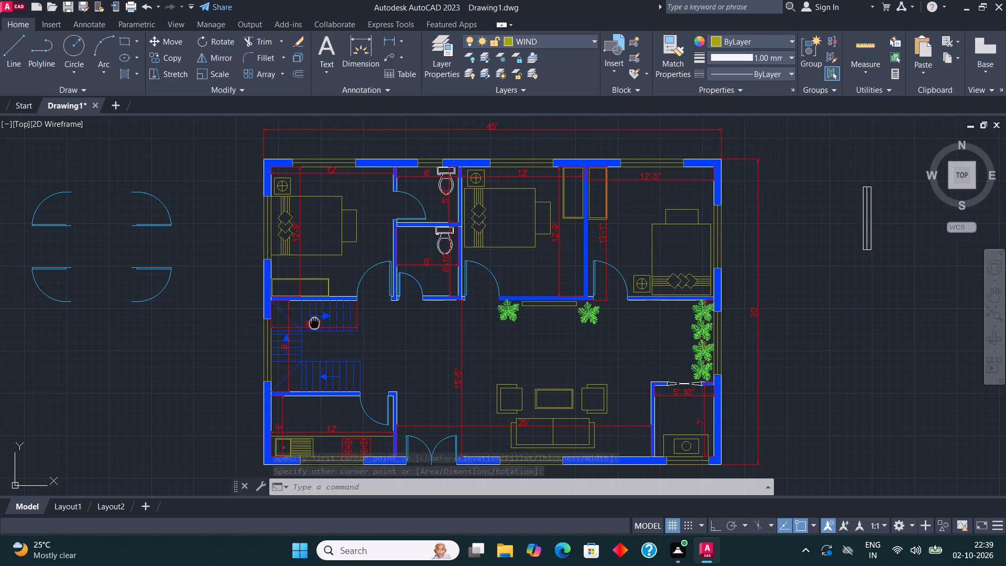
{"action": "middle_click_drag", "start_coordinate": [315, 322], "coordinate": [388, 339]}
{"action": "scroll", "coordinate": [405, 316], "scroll_direction": "down", "scroll_amount": 2}
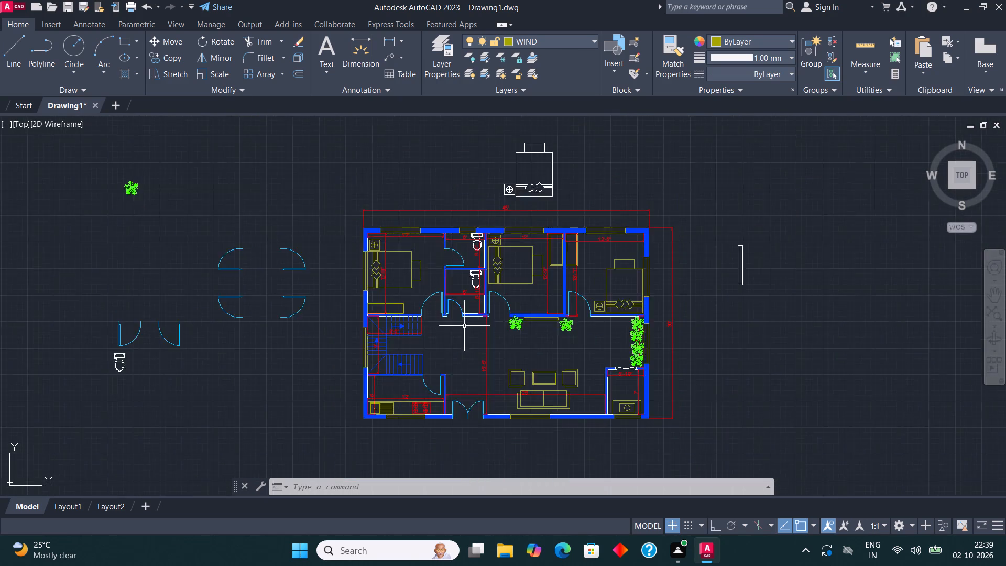
{"action": "middle_click_drag", "start_coordinate": [238, 327], "coordinate": [271, 350]}
{"action": "left_click_drag", "start_coordinate": [417, 387], "coordinate": [409, 374]}
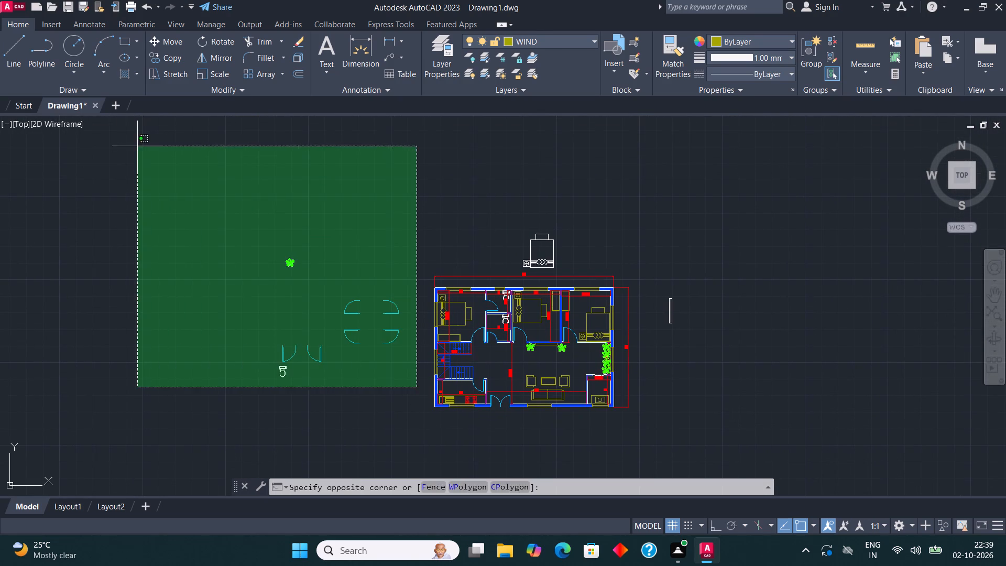
{"action": "left_click", "coordinate": [136, 145]}
{"action": "key", "text": "Delete"}
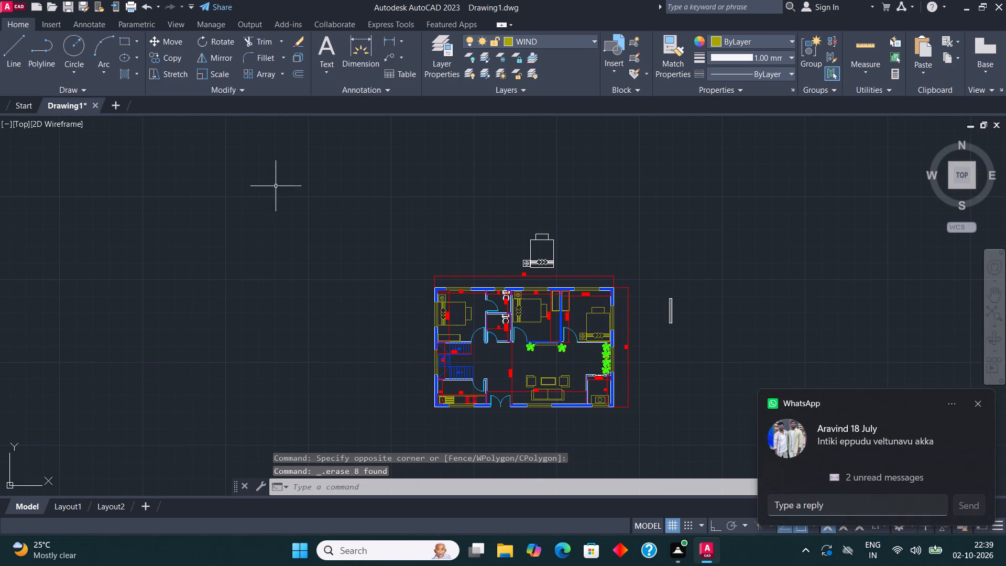
Erase the spare bed symbol above the plan and the spare window symbol to its right.
{"action": "scroll", "coordinate": [565, 210], "scroll_direction": "up", "scroll_amount": 3}
{"action": "scroll", "coordinate": [553, 274], "scroll_direction": "down", "scroll_amount": 2}
{"action": "left_click", "coordinate": [548, 349]}
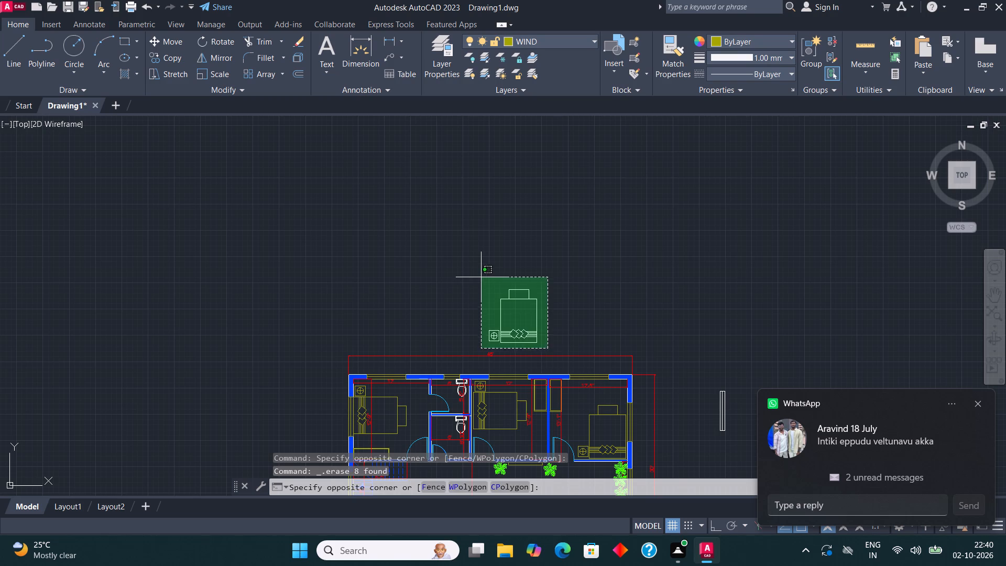
{"action": "left_click", "coordinate": [481, 277]}
{"action": "key", "text": "Delete"}
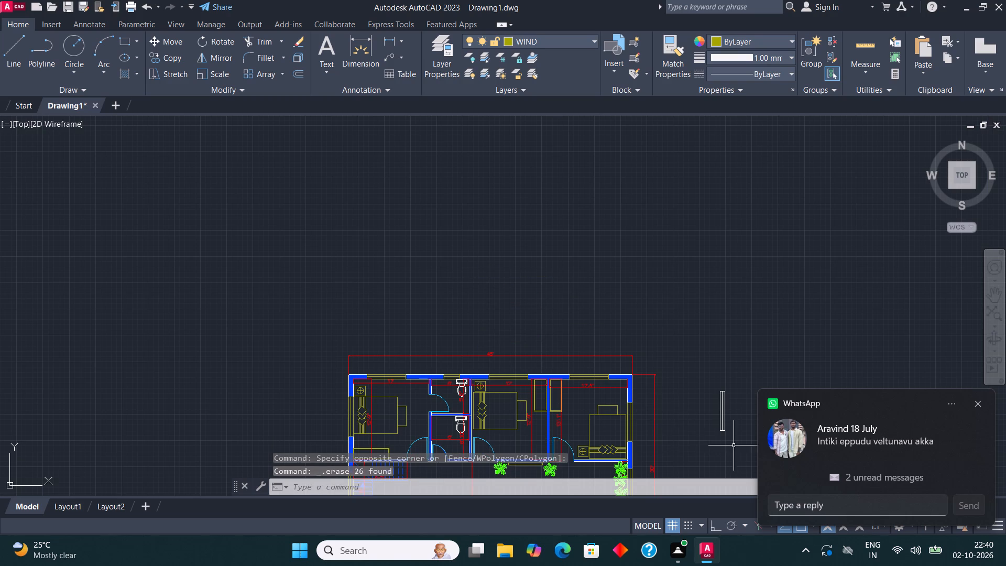
{"action": "left_click_drag", "start_coordinate": [736, 445], "coordinate": [727, 416]}
{"action": "left_click", "coordinate": [699, 339]}
{"action": "key", "text": "Delete"}
Add a multiline text label reading BEDROOM near the top of the upper-left bedroom, above the bed.
{"action": "middle_click_drag", "start_coordinate": [533, 217], "coordinate": [542, 195]}
{"action": "scroll", "coordinate": [430, 402], "scroll_direction": "up", "scroll_amount": 1}
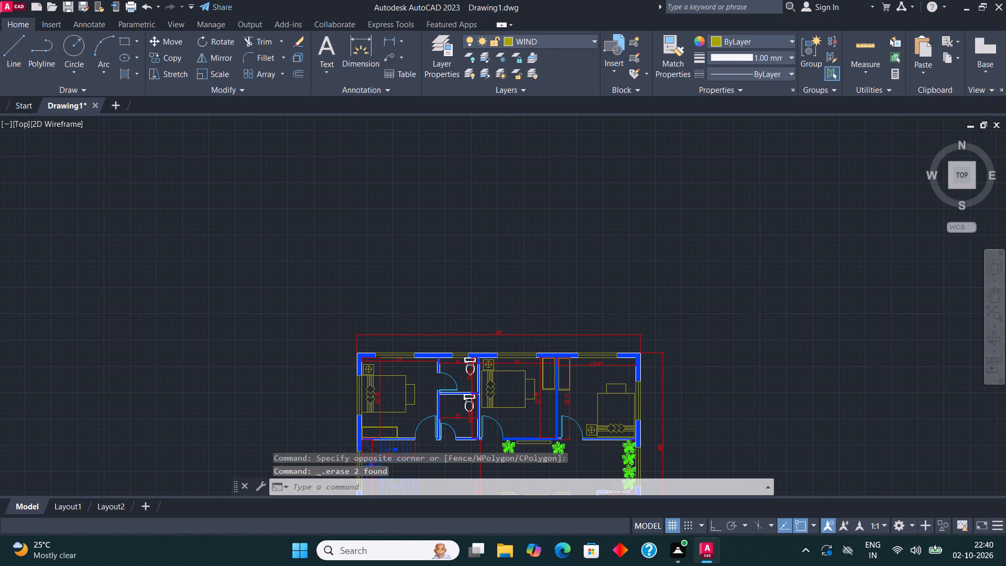
{"action": "middle_click_drag", "start_coordinate": [414, 402], "coordinate": [442, 339]}
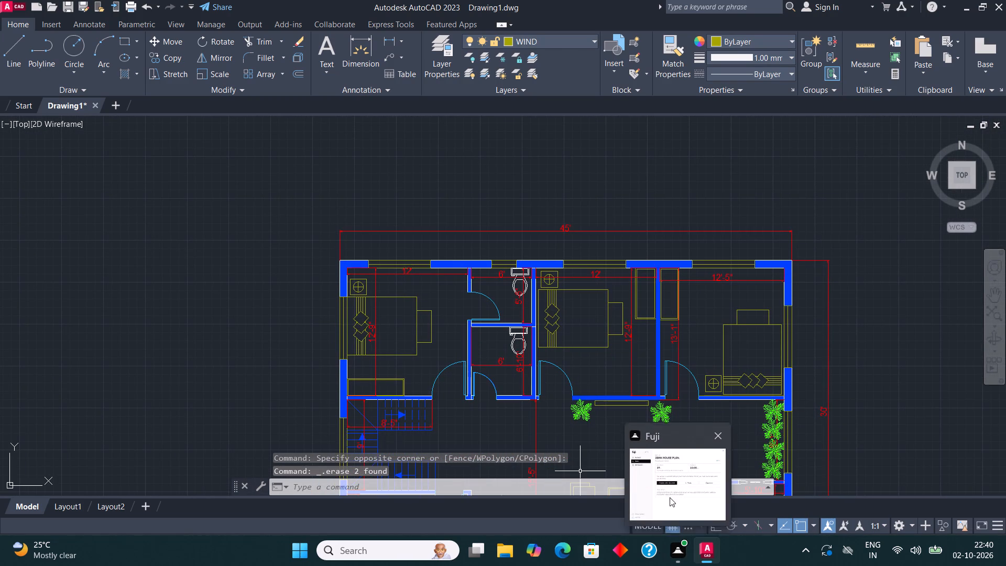
{"action": "scroll", "coordinate": [395, 358], "scroll_direction": "up", "scroll_amount": 1}
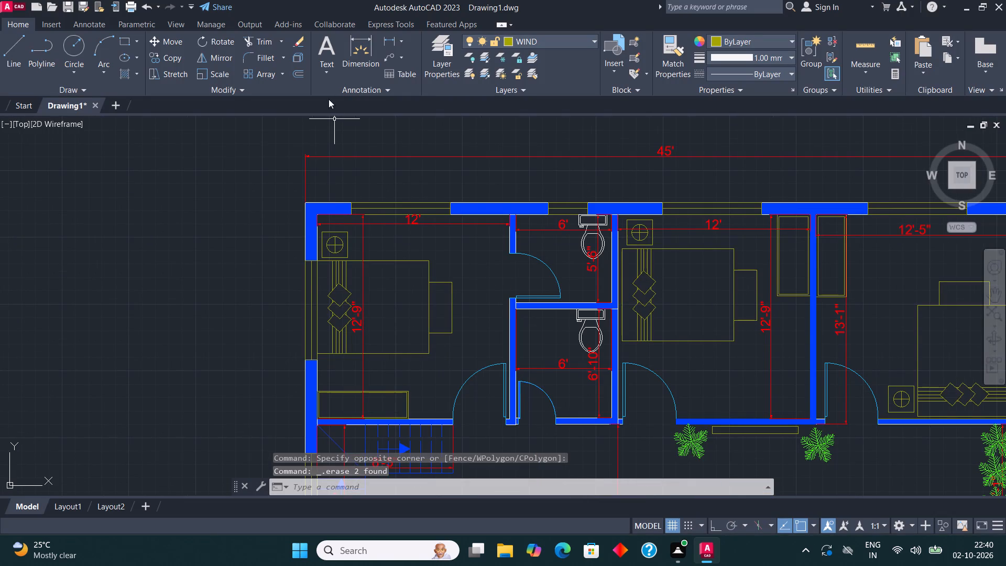
{"action": "left_click", "coordinate": [323, 49]}
{"action": "scroll", "coordinate": [378, 301], "scroll_direction": "up", "scroll_amount": 2}
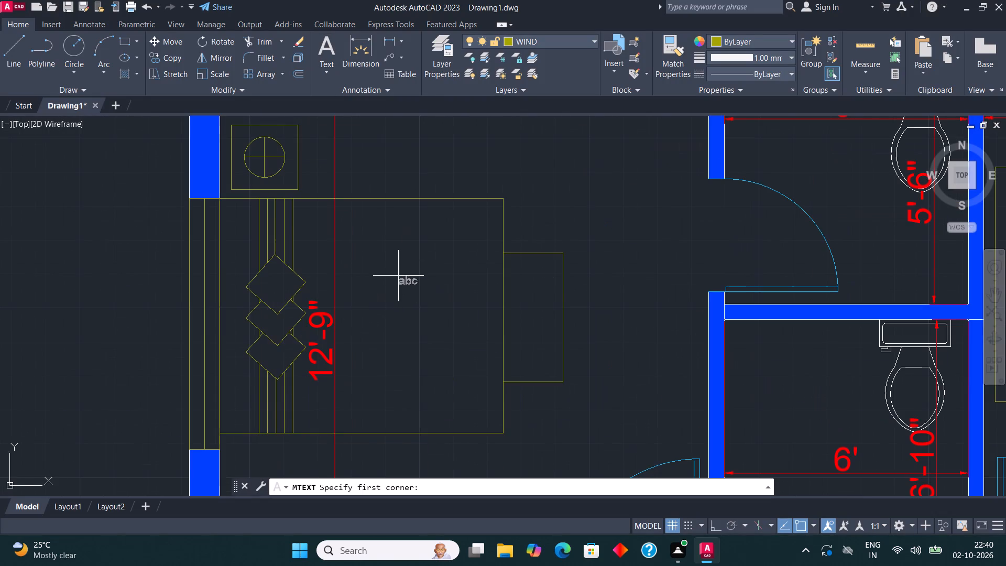
{"action": "middle_click_drag", "start_coordinate": [395, 290], "coordinate": [394, 338]}
{"action": "left_click", "coordinate": [354, 208]}
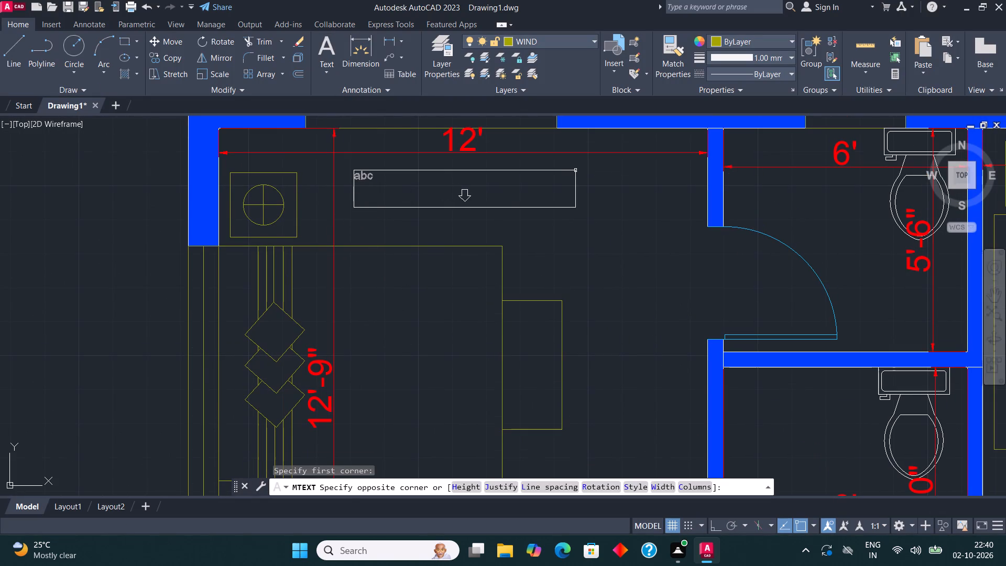
{"action": "left_click", "coordinate": [575, 170]}
{"action": "type", "text": "BEDROOM"}
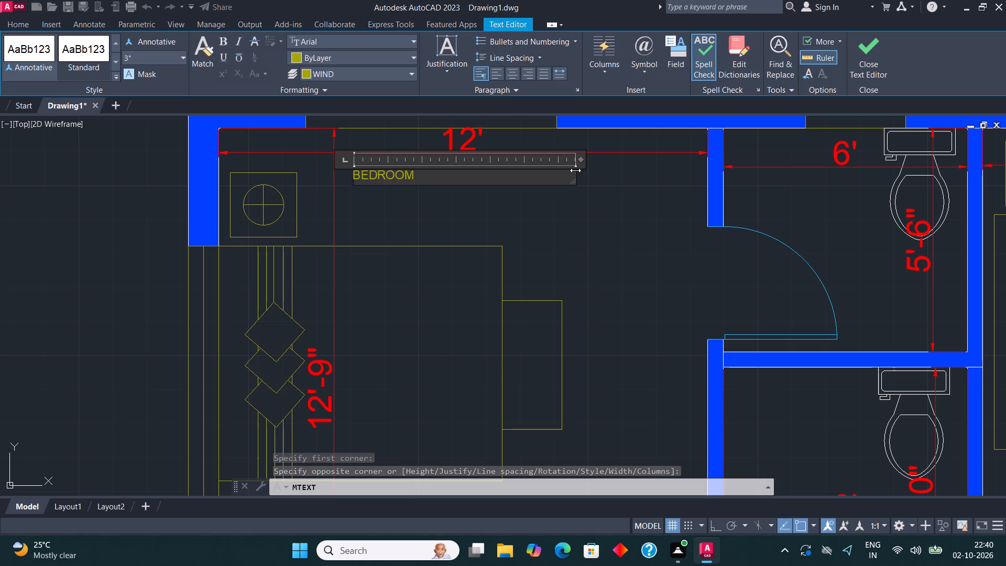
{"action": "left_click", "coordinate": [880, 43]}
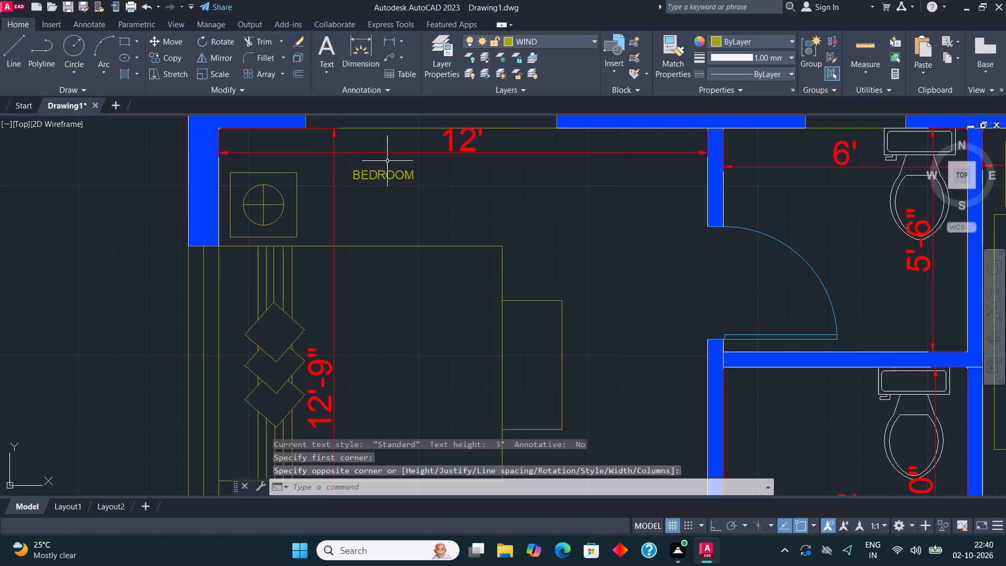
Scale the BEDROOM label up to a little over twice its size.
{"action": "left_click", "coordinate": [387, 170]}
{"action": "left_click", "coordinate": [218, 72]}
{"action": "left_click", "coordinate": [377, 185]}
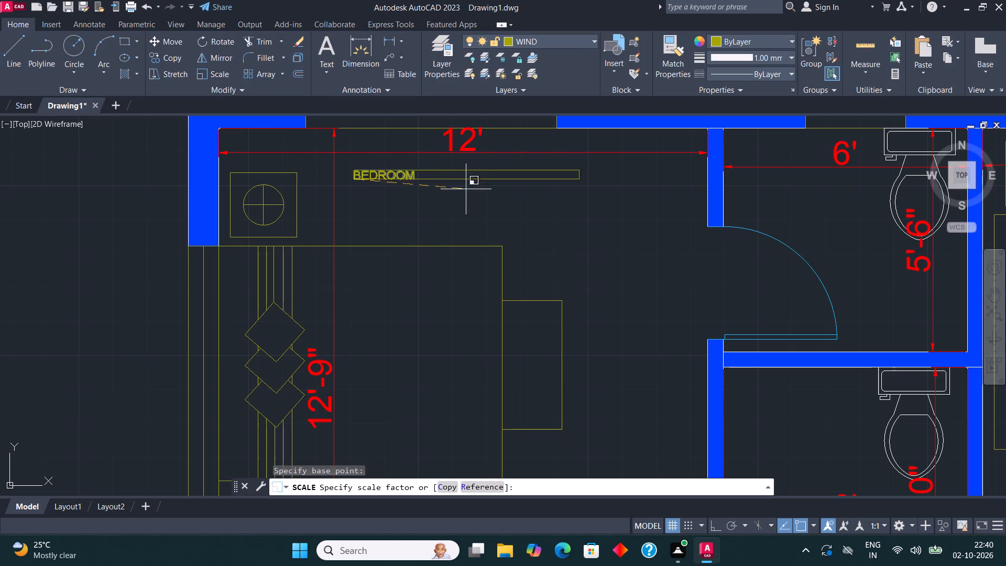
{"action": "left_click", "coordinate": [613, 205]}
{"action": "middle_click_drag", "start_coordinate": [572, 283], "coordinate": [524, 323]}
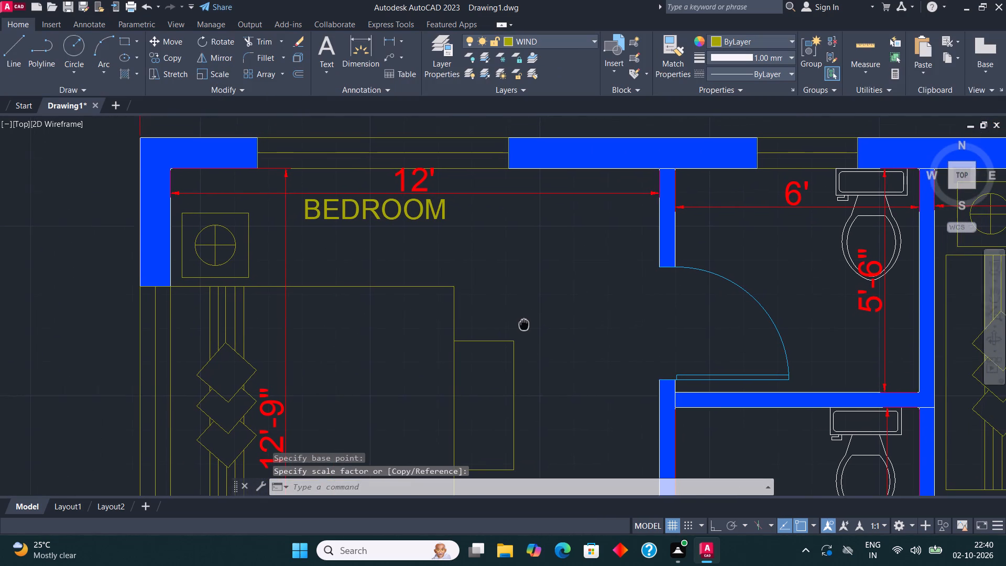
{"action": "middle_click_drag", "start_coordinate": [524, 323], "coordinate": [522, 325]}
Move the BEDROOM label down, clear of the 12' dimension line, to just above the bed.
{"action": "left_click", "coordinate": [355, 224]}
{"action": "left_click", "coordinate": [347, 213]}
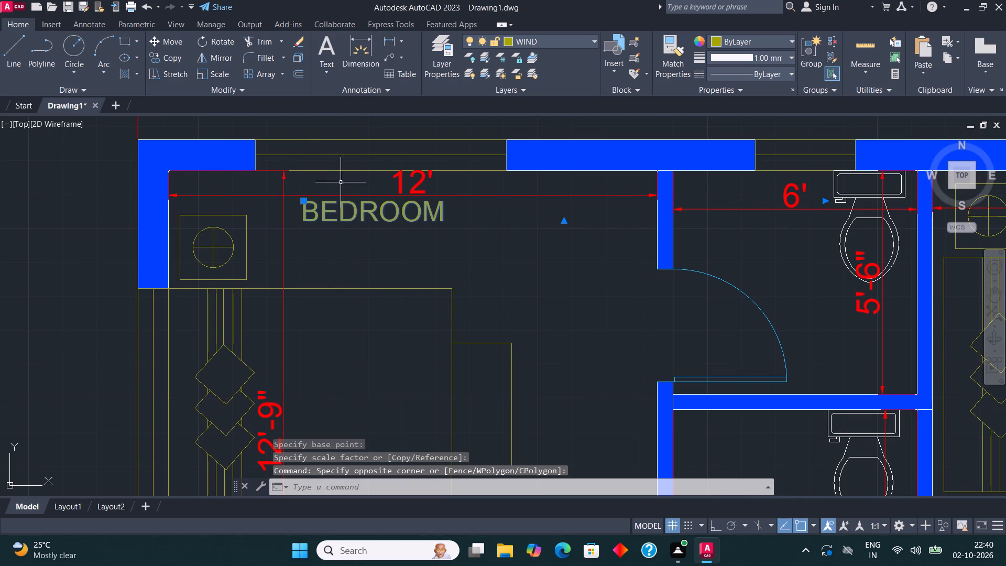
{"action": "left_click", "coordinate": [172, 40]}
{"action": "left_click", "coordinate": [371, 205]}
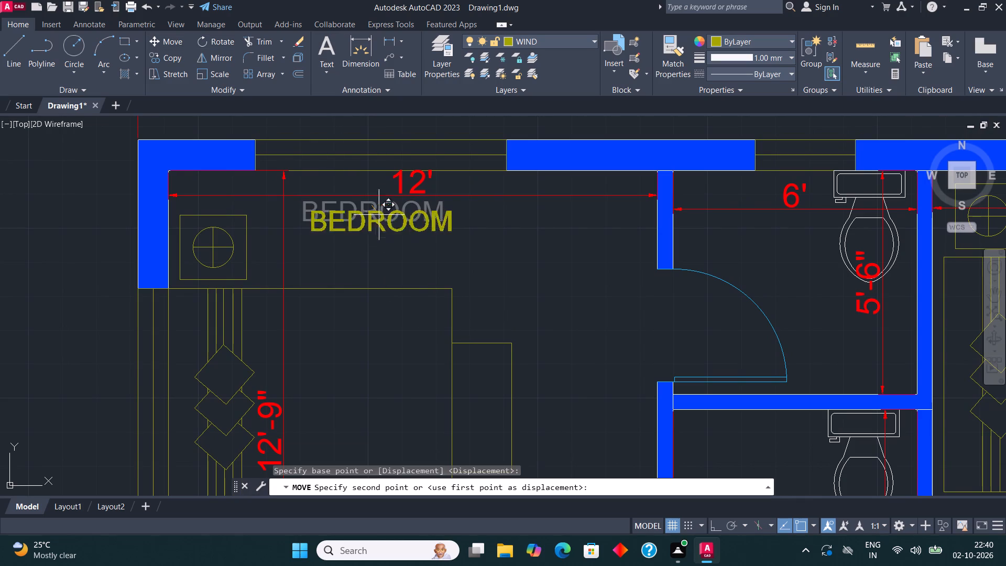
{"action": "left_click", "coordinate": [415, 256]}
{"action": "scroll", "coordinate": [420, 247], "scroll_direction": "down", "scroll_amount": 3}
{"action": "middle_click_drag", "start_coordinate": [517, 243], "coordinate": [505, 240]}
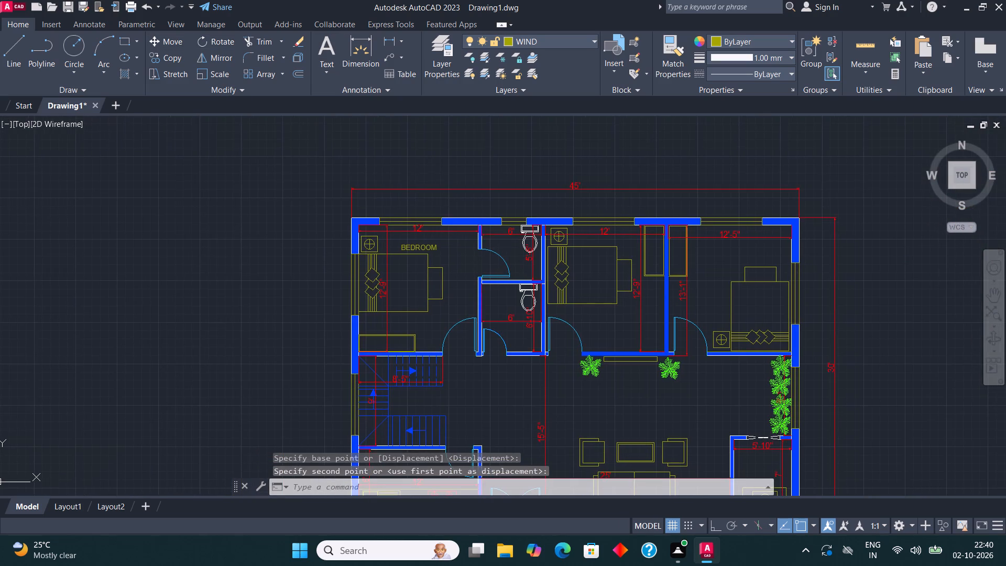
Put the BEDROOM label on layer 0.
{"action": "scroll", "coordinate": [402, 248], "scroll_direction": "up", "scroll_amount": 2}
{"action": "left_click", "coordinate": [402, 249]}
{"action": "left_click", "coordinate": [567, 39]}
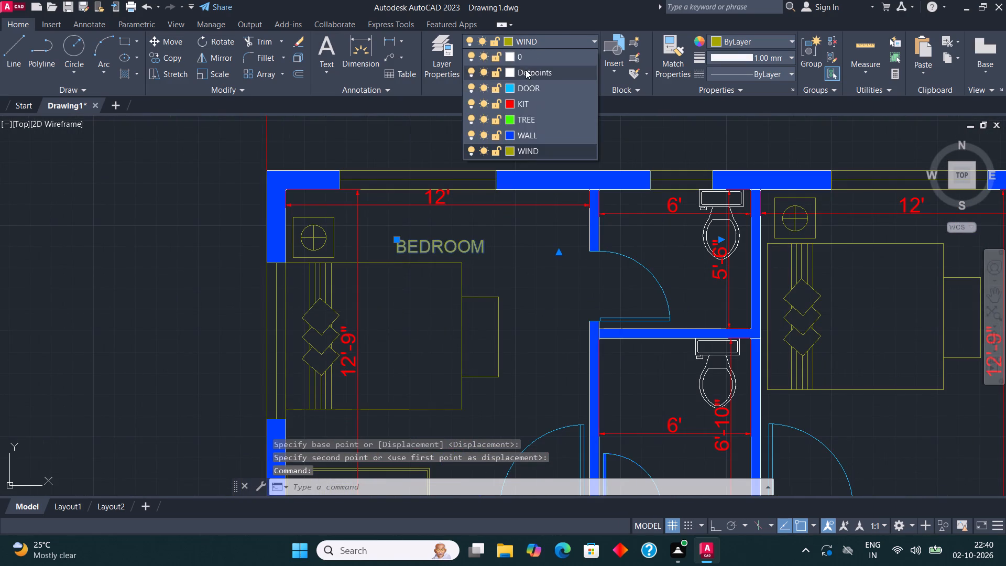
{"action": "left_click", "coordinate": [524, 55]}
{"action": "scroll", "coordinate": [465, 221], "scroll_direction": "down", "scroll_amount": 2}
{"action": "key", "text": "Escape"}
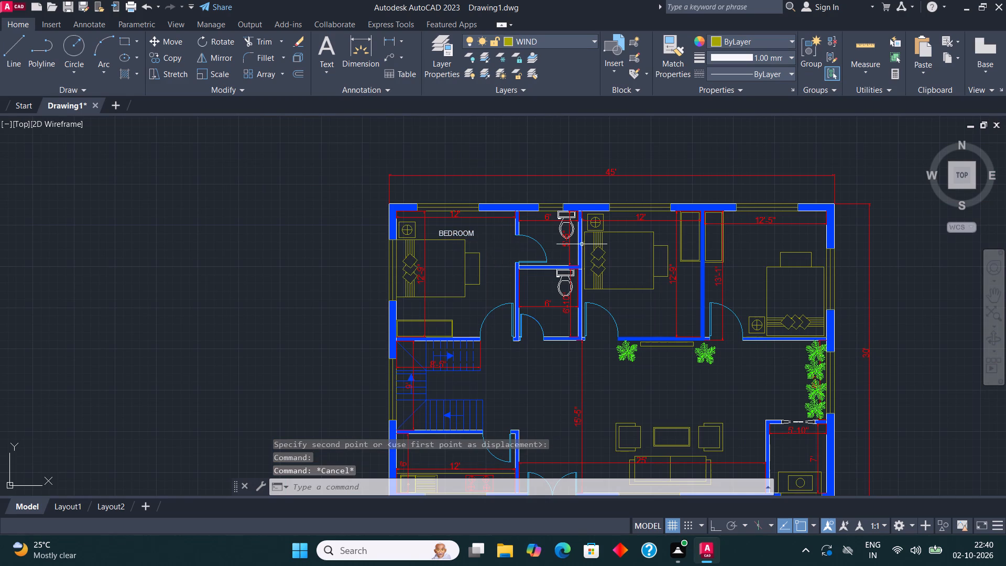
Move the BEDROOM label onto the bed, beside the vertical 12'-9" dimension.
{"action": "scroll", "coordinate": [464, 234], "scroll_direction": "up", "scroll_amount": 1}
{"action": "left_click", "coordinate": [447, 231]}
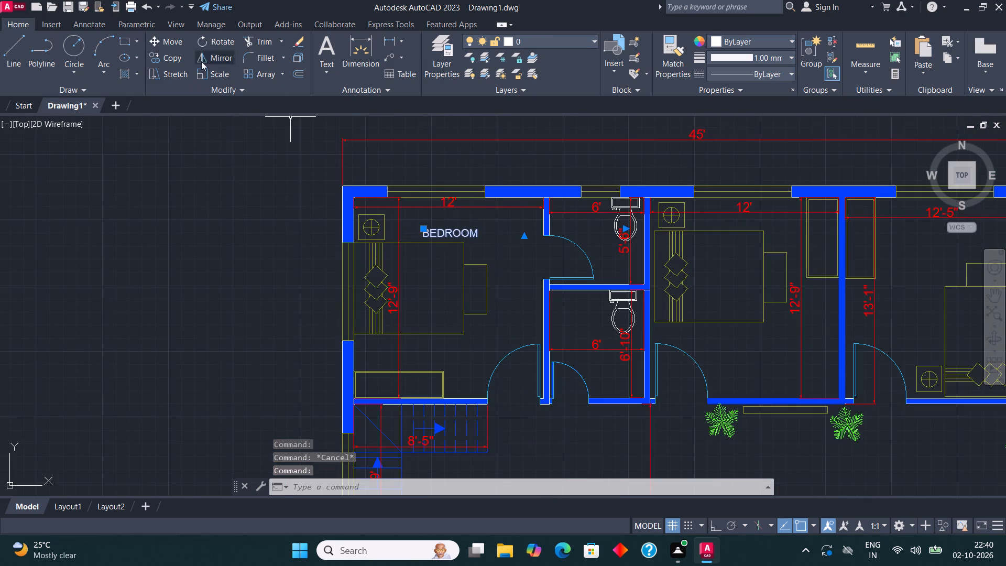
{"action": "left_click", "coordinate": [159, 45]}
{"action": "left_click", "coordinate": [440, 231]}
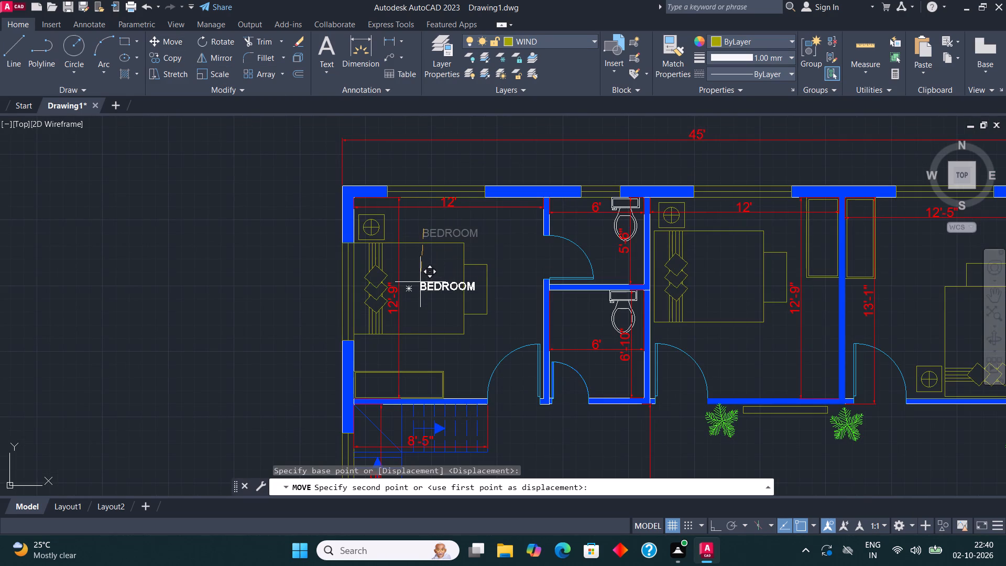
{"action": "scroll", "coordinate": [408, 286], "scroll_direction": "up", "scroll_amount": 3}
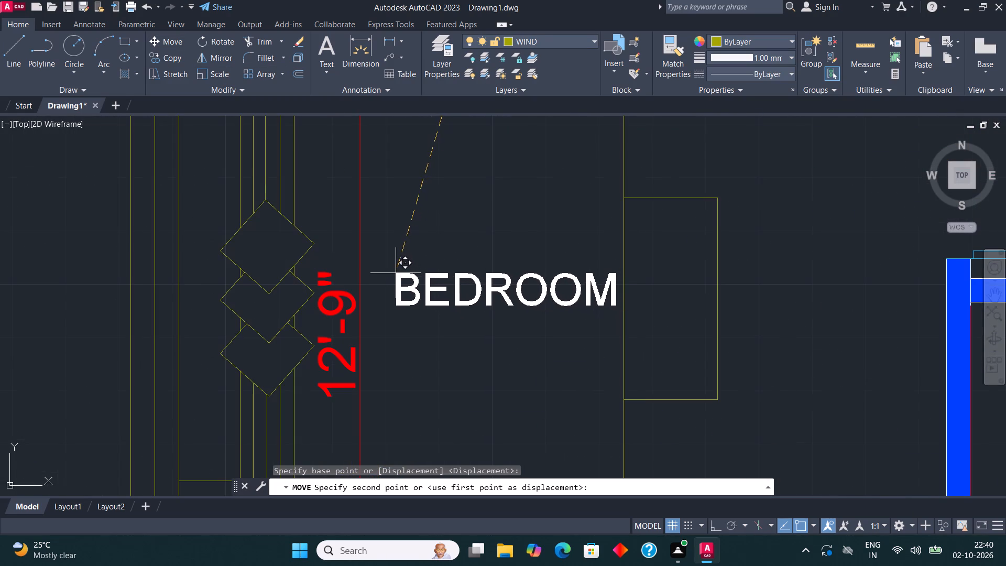
{"action": "left_click", "coordinate": [395, 273]}
{"action": "scroll", "coordinate": [395, 273], "scroll_direction": "down", "scroll_amount": 3}
Copy the BEDROOM label into the upper toilet and into the kitchen below the staircase.
{"action": "left_click", "coordinate": [408, 278]}
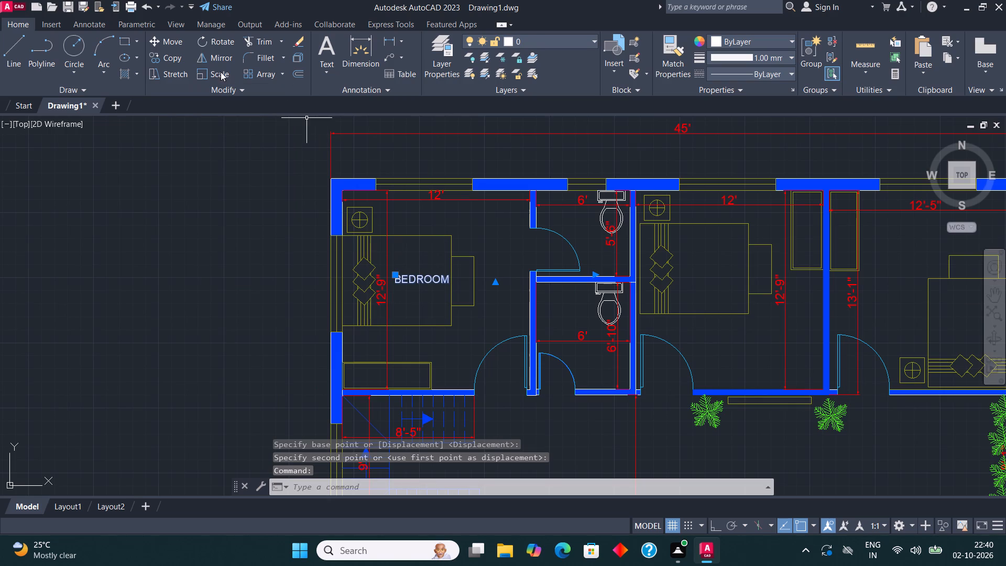
{"action": "left_click", "coordinate": [181, 55]}
{"action": "left_click", "coordinate": [414, 281]}
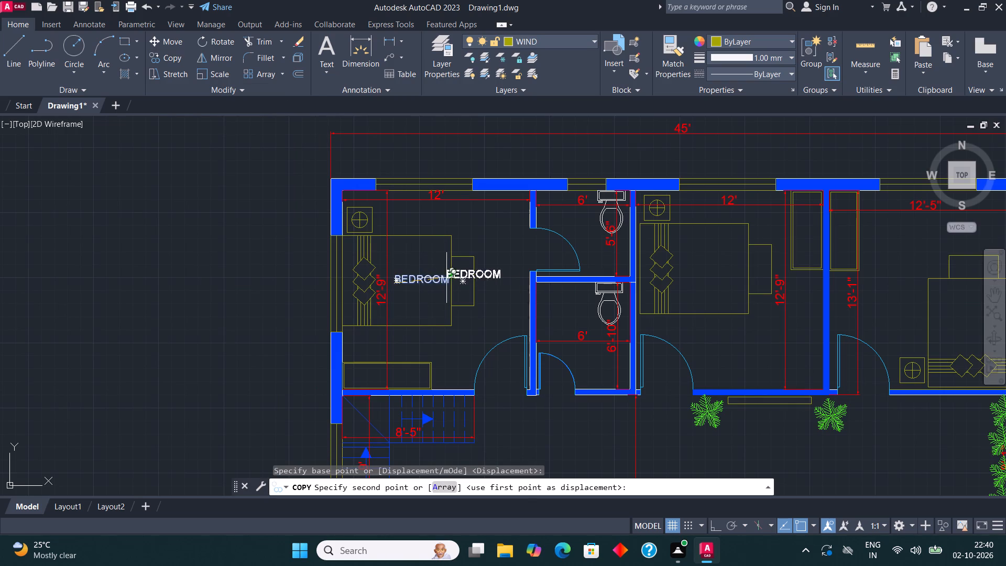
{"action": "scroll", "coordinate": [591, 212], "scroll_direction": "up", "scroll_amount": 2}
{"action": "left_click", "coordinate": [468, 222]}
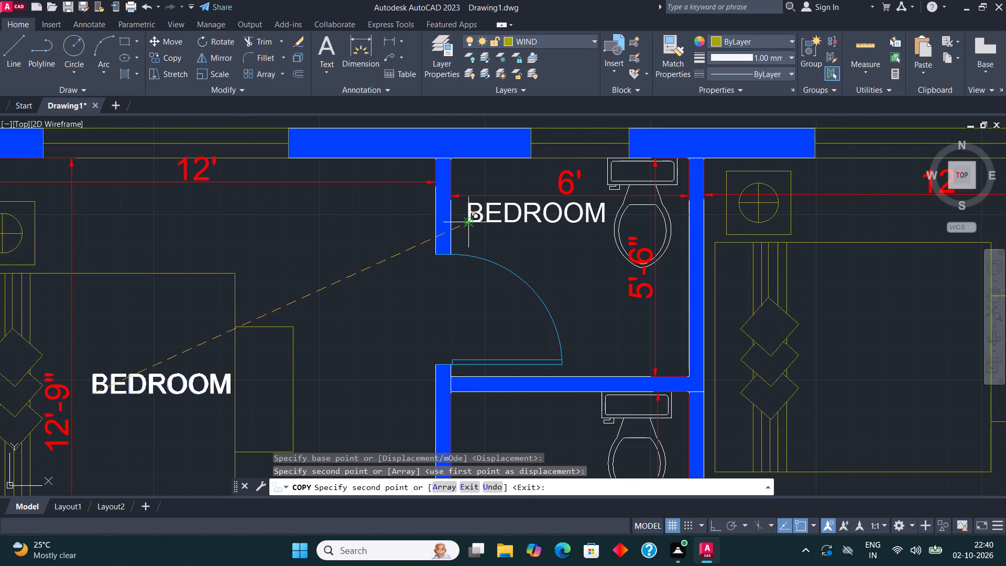
{"action": "scroll", "coordinate": [390, 272], "scroll_direction": "down", "scroll_amount": 1}
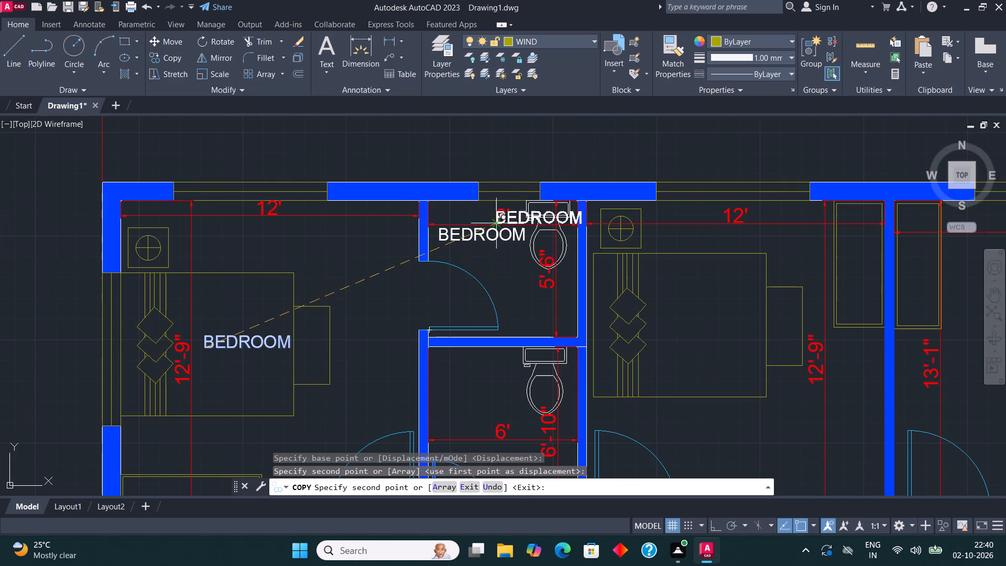
{"action": "scroll", "coordinate": [516, 193], "scroll_direction": "down", "scroll_amount": 2}
{"action": "scroll", "coordinate": [504, 244], "scroll_direction": "down", "scroll_amount": 1}
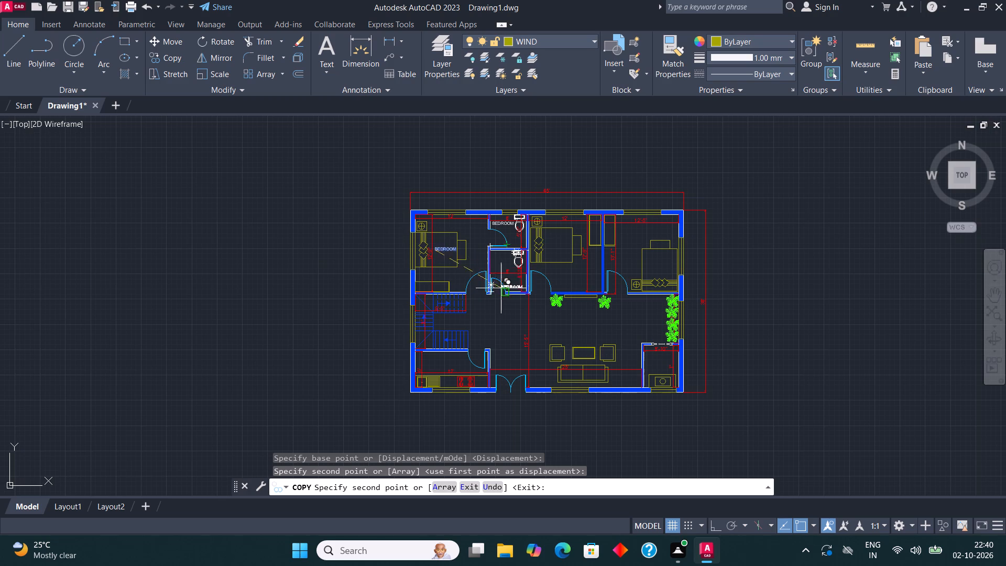
{"action": "scroll", "coordinate": [440, 361], "scroll_direction": "up", "scroll_amount": 3}
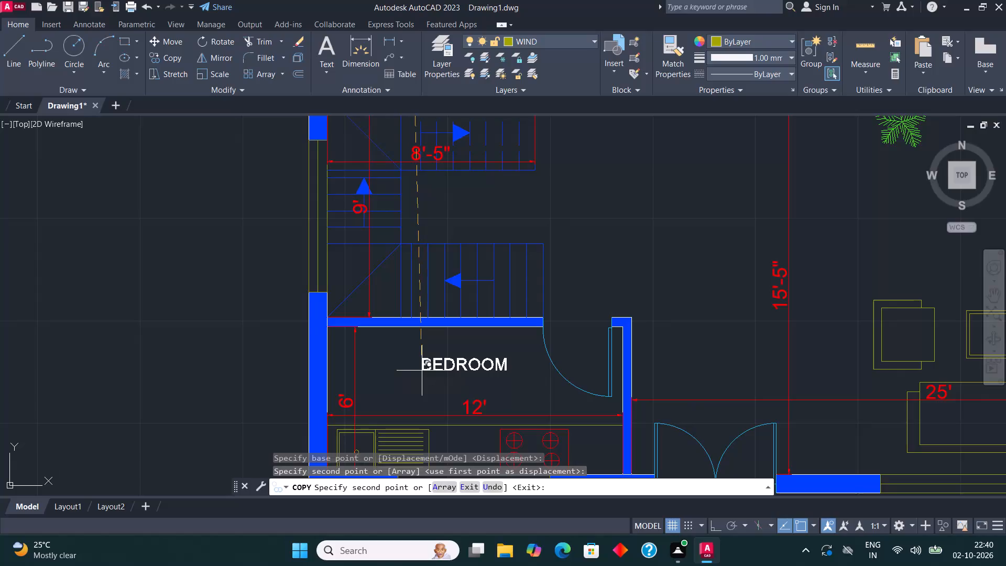
{"action": "left_click", "coordinate": [422, 371]}
Place further copies of the BEDROOM label in the hall above the sofa set, in the small lower-right room, and below the plan.
{"action": "scroll", "coordinate": [450, 349], "scroll_direction": "down", "scroll_amount": 2}
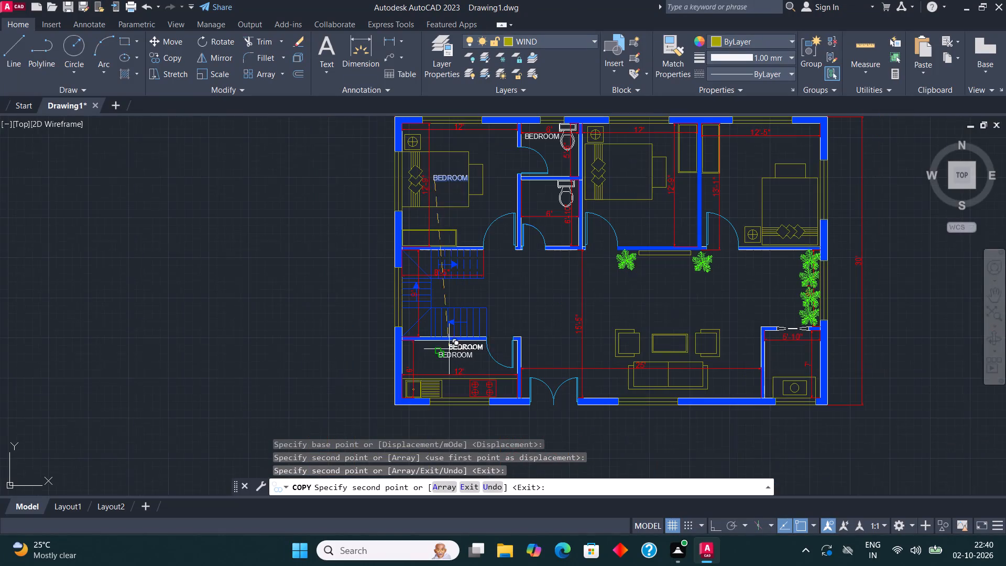
{"action": "left_click", "coordinate": [652, 311]}
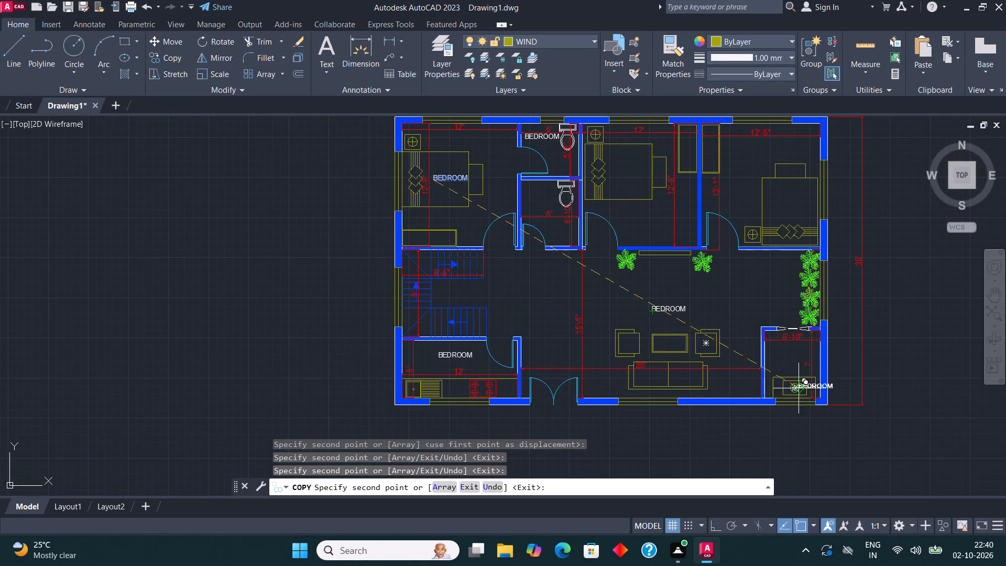
{"action": "scroll", "coordinate": [803, 386], "scroll_direction": "up", "scroll_amount": 3}
{"action": "left_click", "coordinate": [691, 257]}
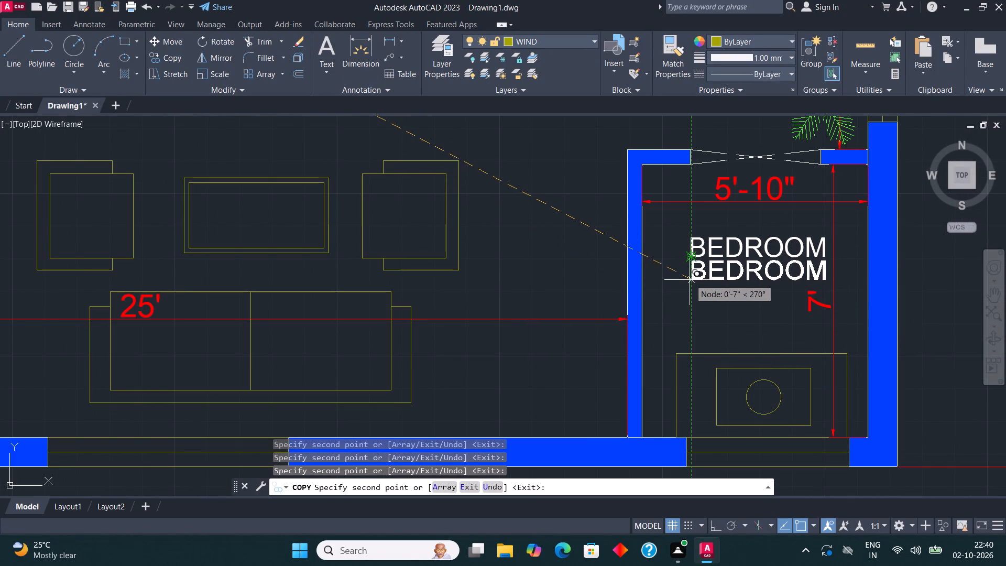
{"action": "scroll", "coordinate": [693, 267], "scroll_direction": "down", "scroll_amount": 5}
{"action": "scroll", "coordinate": [610, 326], "scroll_direction": "up", "scroll_amount": 4}
{"action": "left_click", "coordinate": [594, 258]}
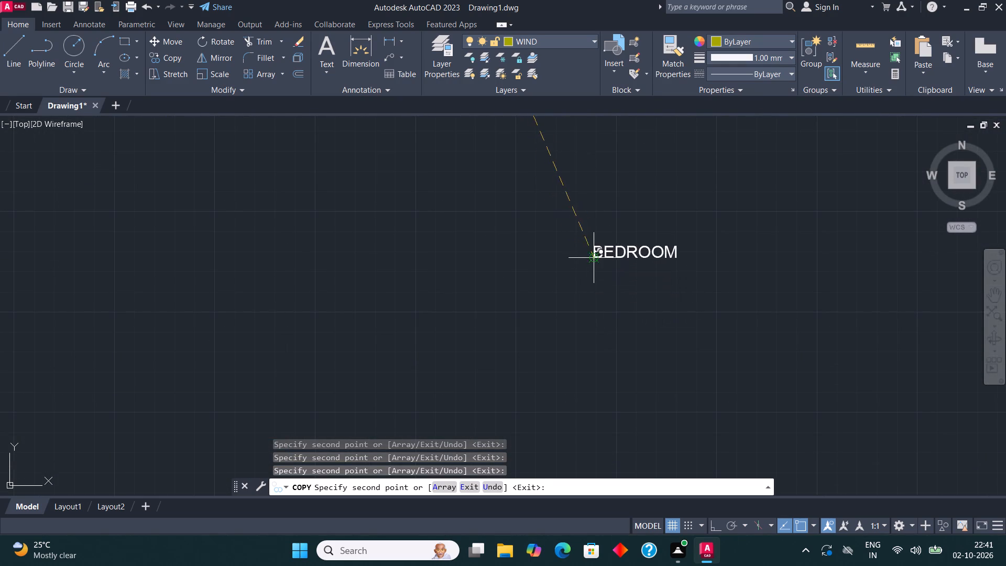
{"action": "scroll", "coordinate": [586, 288], "scroll_direction": "down", "scroll_amount": 3}
{"action": "key", "text": "Escape"}
{"action": "middle_click_drag", "start_coordinate": [616, 252], "coordinate": [600, 380]}
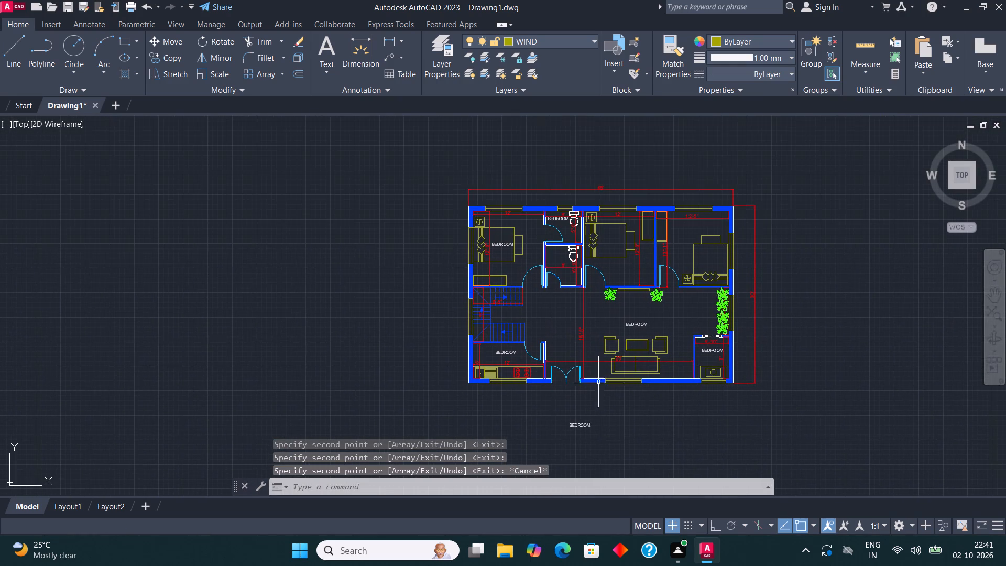
Copy the upper-left BEDROOM label onto the beds of the middle and right bedrooms.
{"action": "scroll", "coordinate": [539, 243], "scroll_direction": "up", "scroll_amount": 1}
{"action": "left_click", "coordinate": [480, 242]}
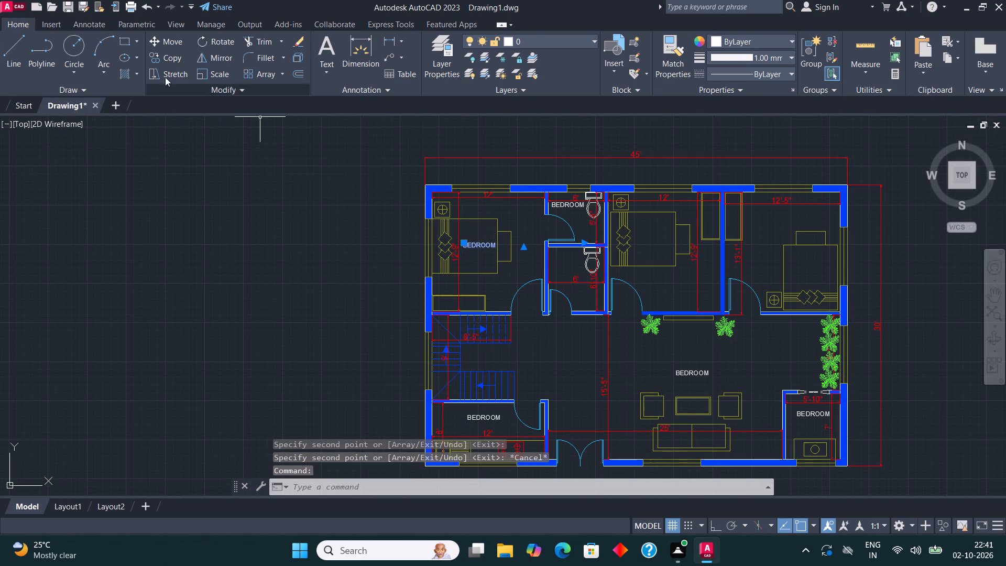
{"action": "left_click", "coordinate": [167, 59]}
{"action": "left_click", "coordinate": [478, 249]}
{"action": "scroll", "coordinate": [658, 253], "scroll_direction": "up", "scroll_amount": 1}
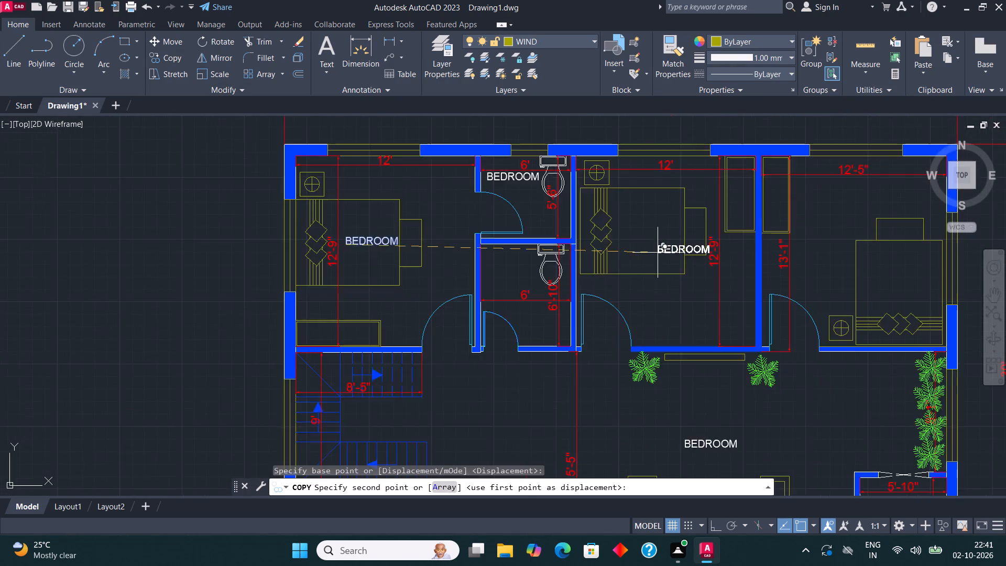
{"action": "scroll", "coordinate": [658, 253], "scroll_direction": "up", "scroll_amount": 1}
{"action": "left_click", "coordinate": [598, 220]}
{"action": "scroll", "coordinate": [568, 252], "scroll_direction": "down", "scroll_amount": 3}
{"action": "scroll", "coordinate": [655, 249], "scroll_direction": "up", "scroll_amount": 2}
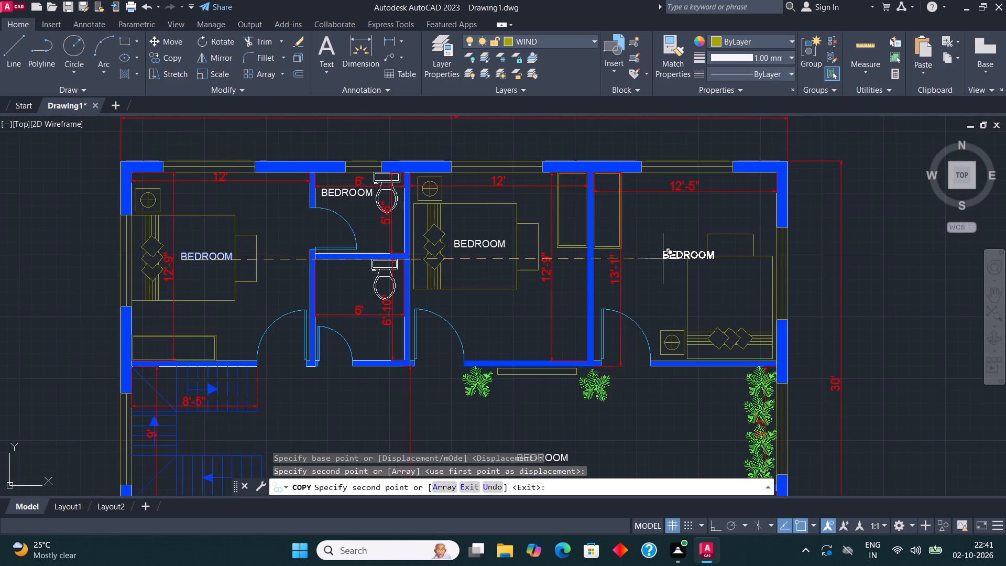
{"action": "left_click", "coordinate": [707, 282]}
{"action": "scroll", "coordinate": [707, 291], "scroll_direction": "down", "scroll_amount": 1}
{"action": "key", "text": "Escape"}
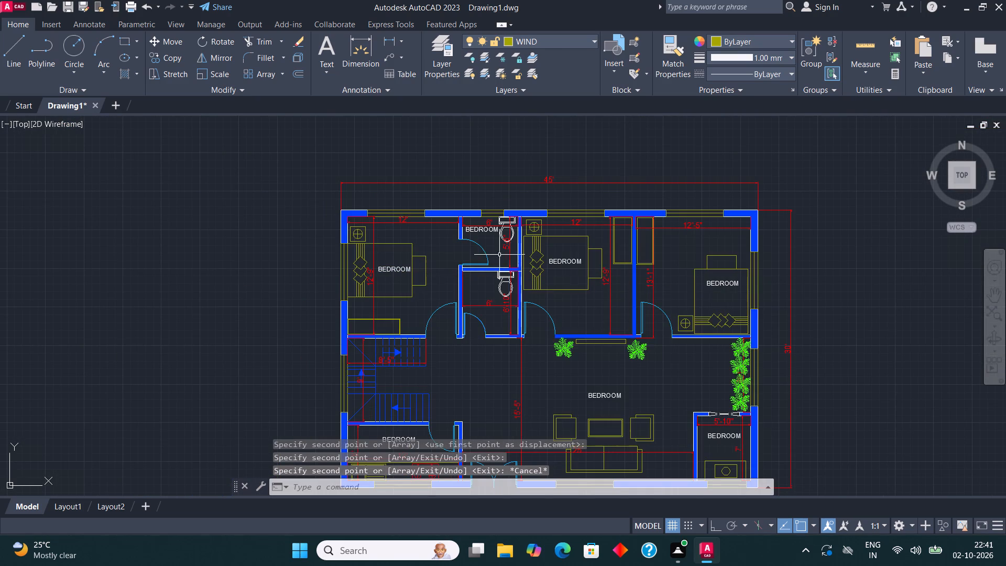
Replace the BEDROOM label in the upper toilet with the two-line text TOILET/ BATH.
{"action": "scroll", "coordinate": [489, 224], "scroll_direction": "up", "scroll_amount": 3}
{"action": "left_click", "coordinate": [449, 245]}
{"action": "right_click", "coordinate": [448, 245]}
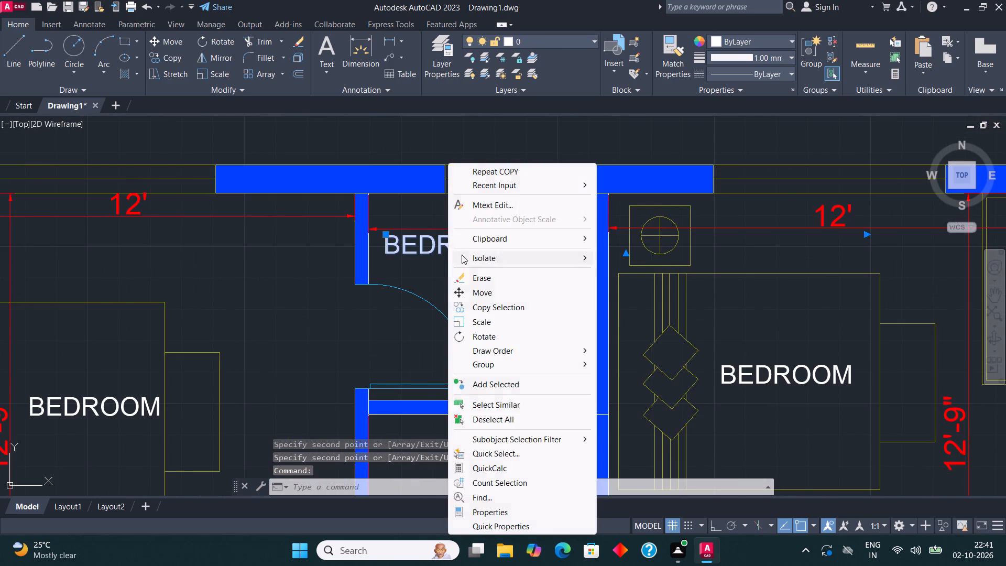
{"action": "left_click", "coordinate": [513, 208]}
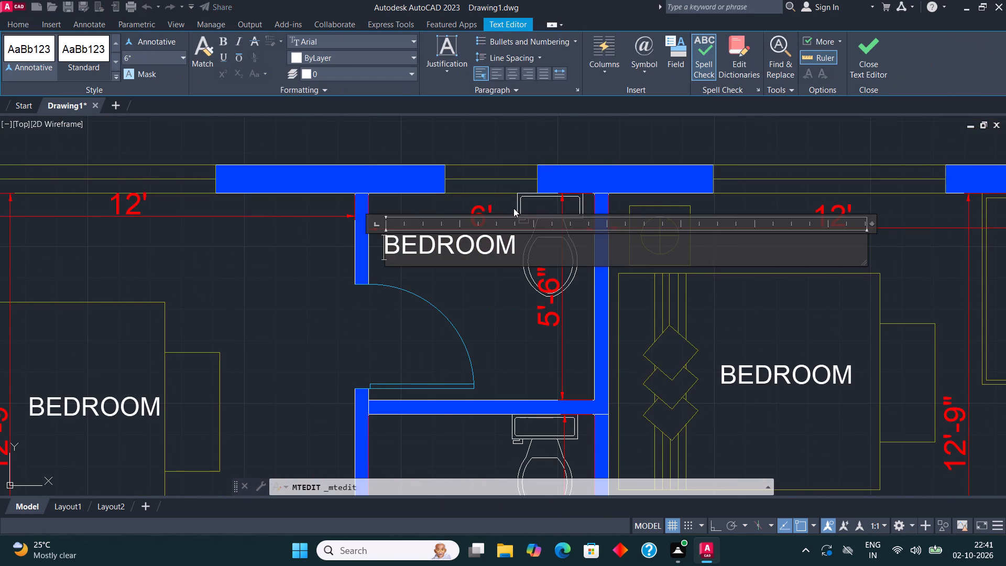
{"action": "left_click", "coordinate": [519, 249]}
{"action": "key", "text": "BackSpace"}
{"action": "key", "text": "BackSpace"}
{"action": "key", "text": "BackSpace"}
{"action": "key", "text": "BackSpace"}
{"action": "key", "text": "BackSpace"}
{"action": "key", "text": "BackSpace"}
{"action": "key", "text": "BackSpace"}
{"action": "key", "text": "BackSpace"}
{"action": "key", "text": "BackSpace"}
{"action": "key", "text": "BackSpace"}
{"action": "key", "text": "BackSpace"}
{"action": "key", "text": "BackSpace"}
{"action": "key", "text": "BackSpace"}
{"action": "key", "text": "BackSpace"}
{"action": "key", "text": "BackSpace"}
{"action": "key", "text": "BackSpace"}
{"action": "key", "text": "BackSpace"}
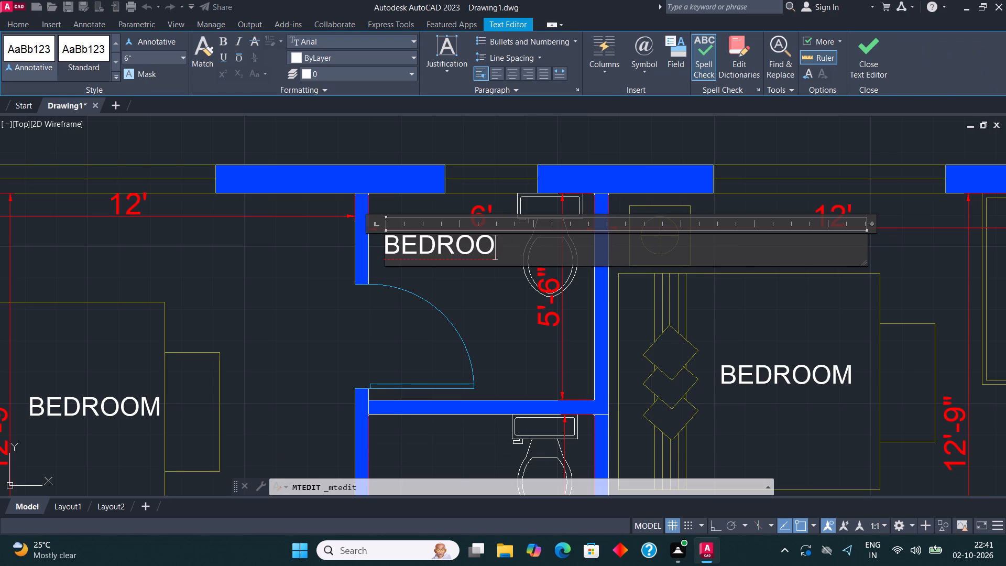
{"action": "type", "text": "TOILET"}
{"action": "key", "text": "slash"}
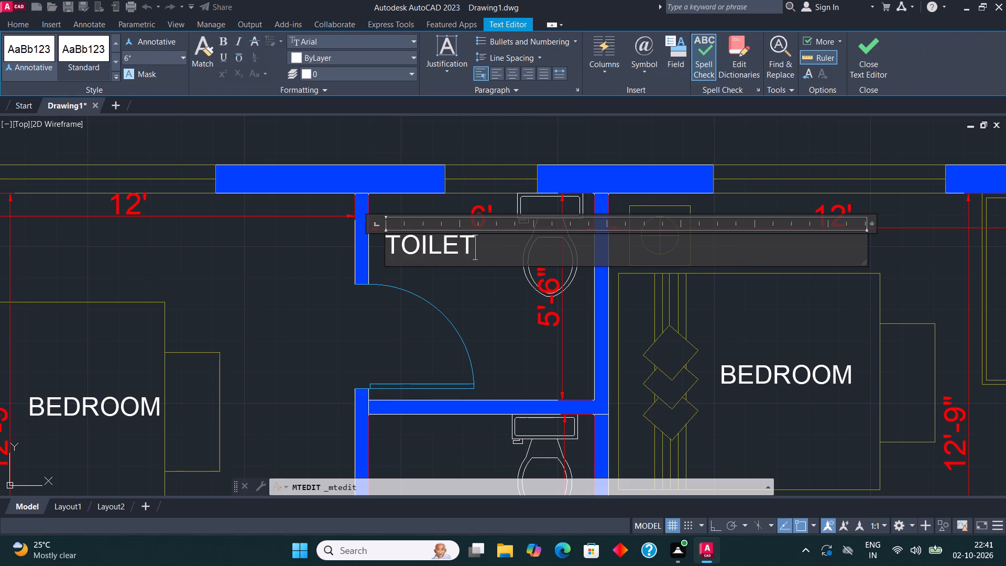
{"action": "key", "text": "Return"}
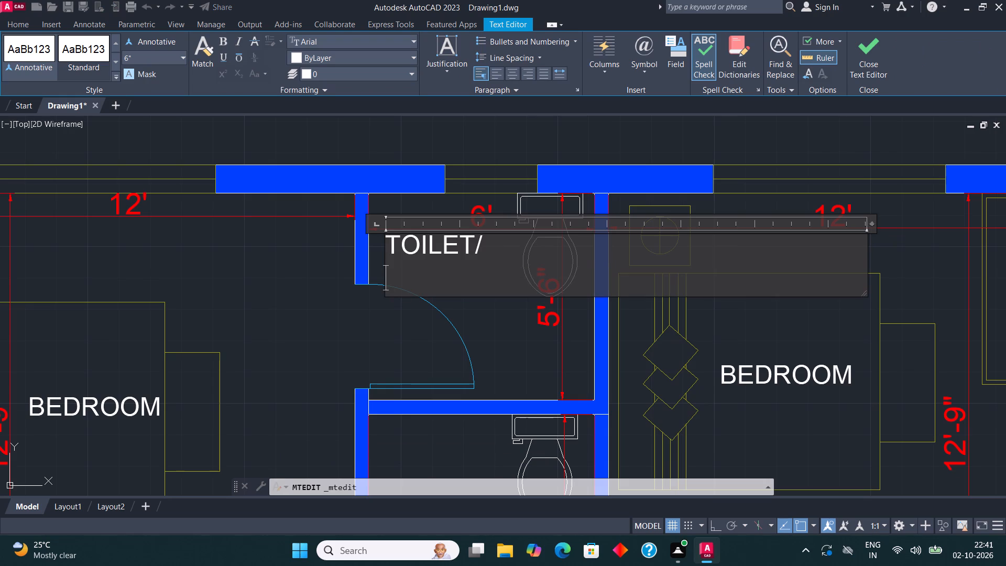
{"action": "type", "text": "BAT"}
{"action": "key", "text": "h"}
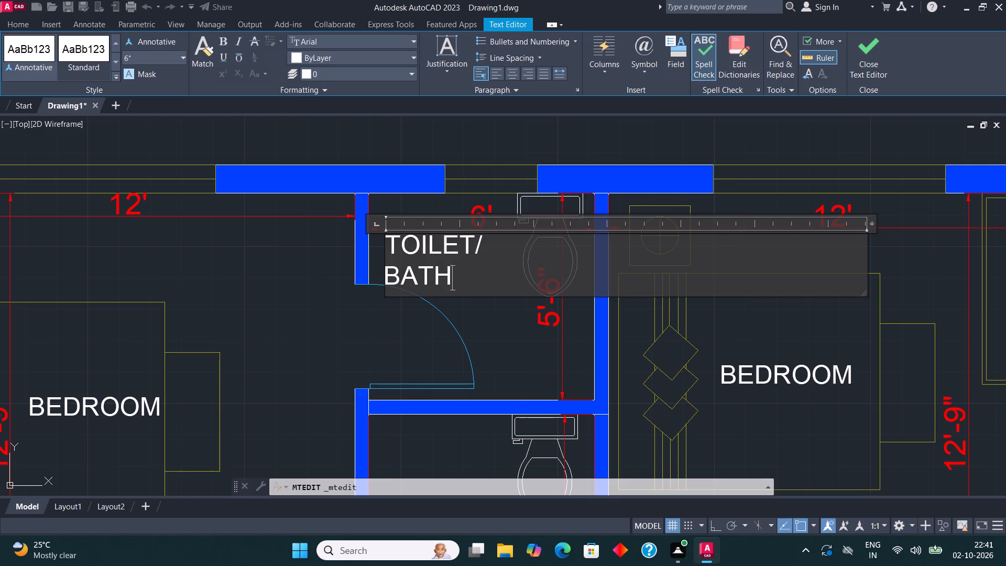
{"action": "left_click", "coordinate": [869, 54]}
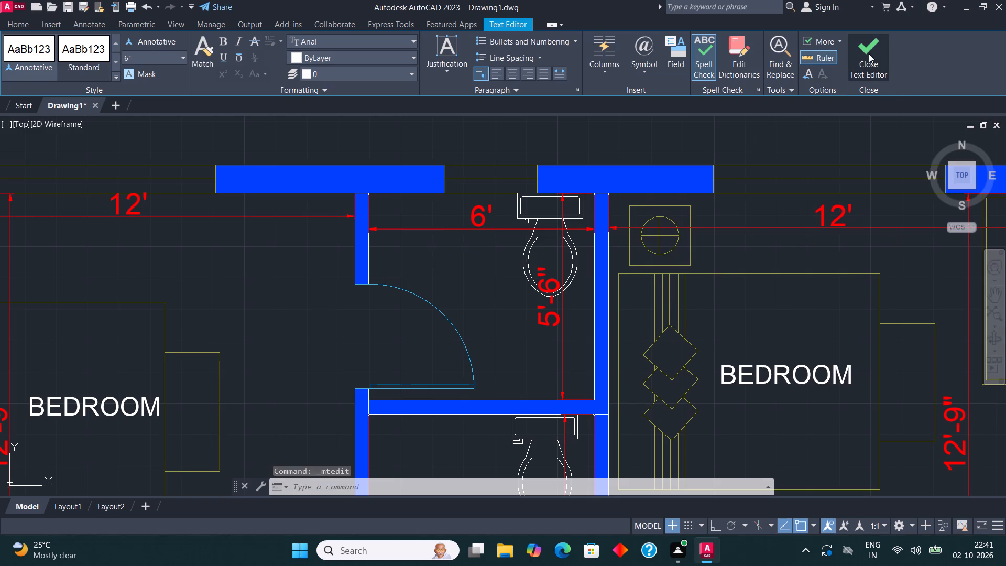
Move the TOILET/ BATH label away from the door-side wall, closer to the WC and below the 6' dimension.
{"action": "middle_click_drag", "start_coordinate": [463, 266], "coordinate": [408, 282]}
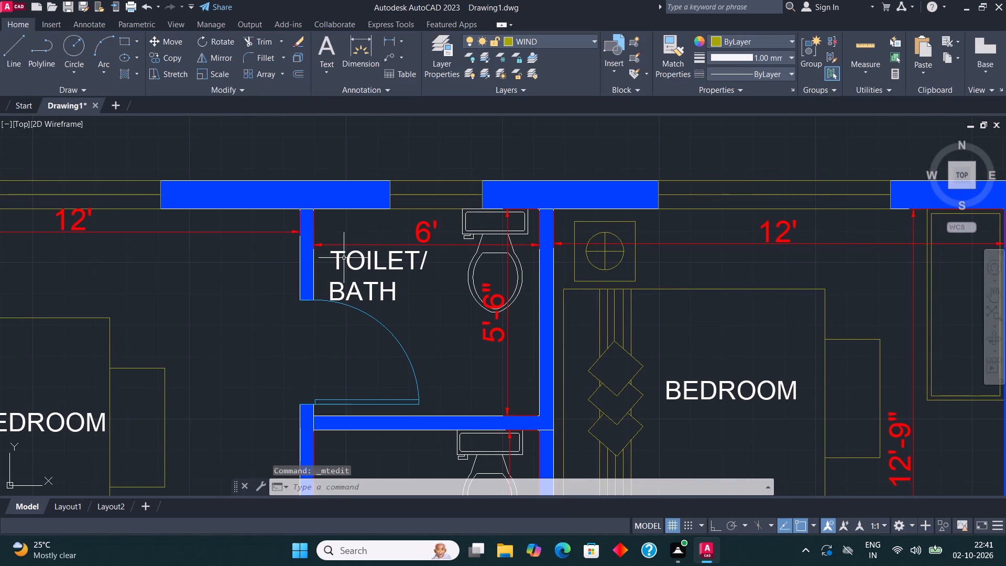
{"action": "left_click", "coordinate": [345, 258]}
{"action": "left_click", "coordinate": [166, 34]}
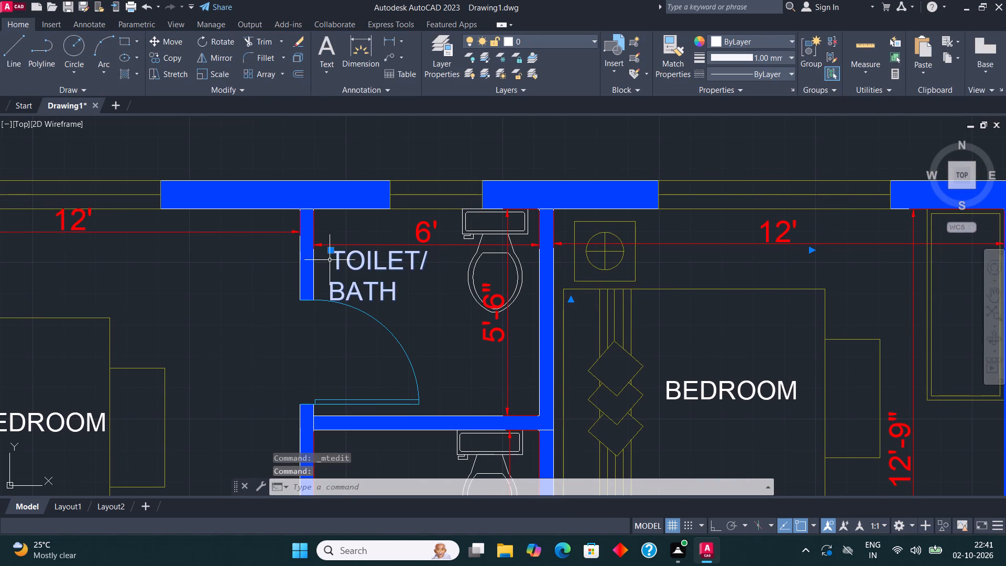
{"action": "left_click", "coordinate": [331, 260]}
{"action": "left_click", "coordinate": [368, 274]}
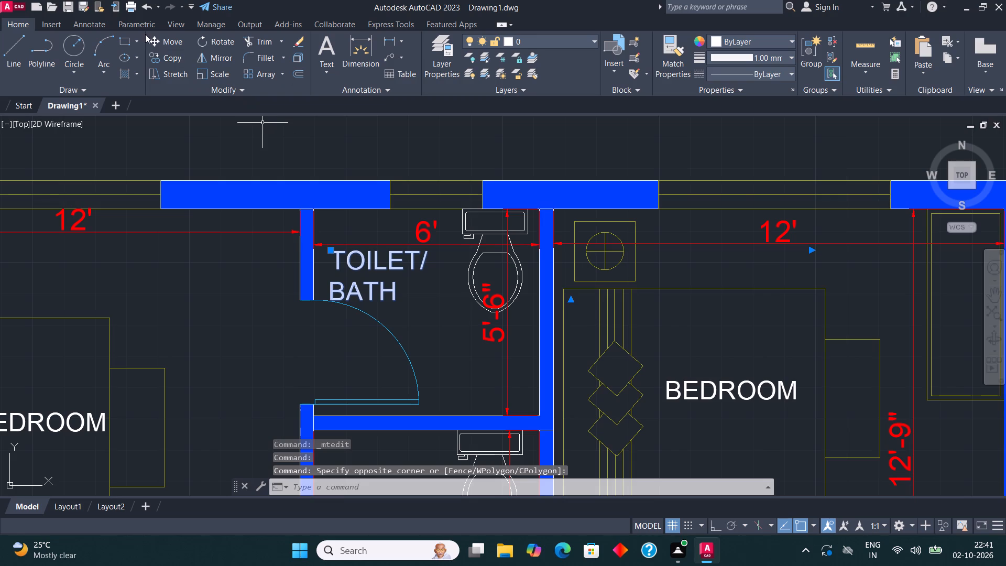
{"action": "left_click", "coordinate": [162, 42]}
{"action": "left_click", "coordinate": [386, 285]}
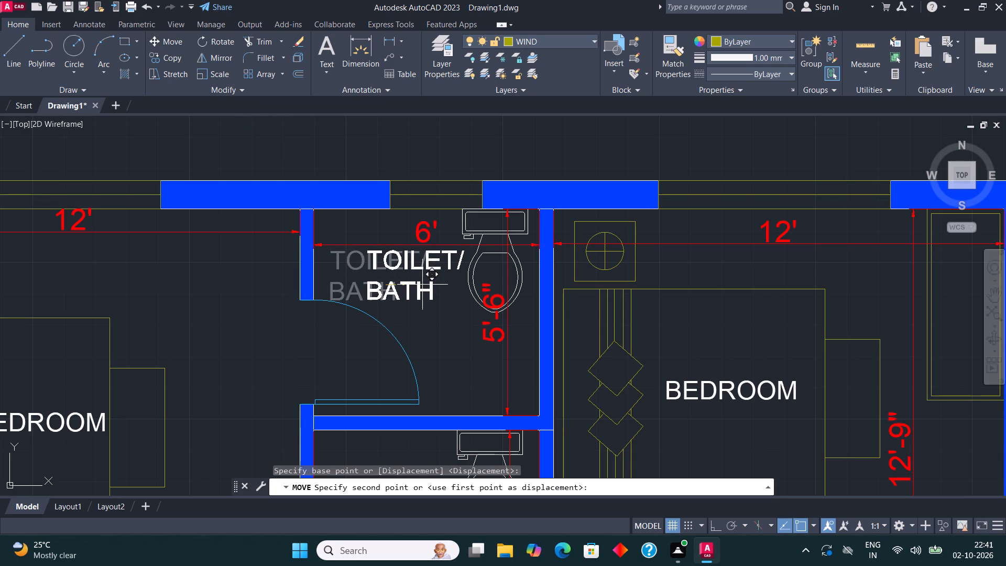
{"action": "left_click", "coordinate": [422, 285]}
Copy the TOILET/ BATH label into the lower toilet, beside its WC.
{"action": "left_click", "coordinate": [417, 269]}
{"action": "left_click", "coordinate": [384, 252]}
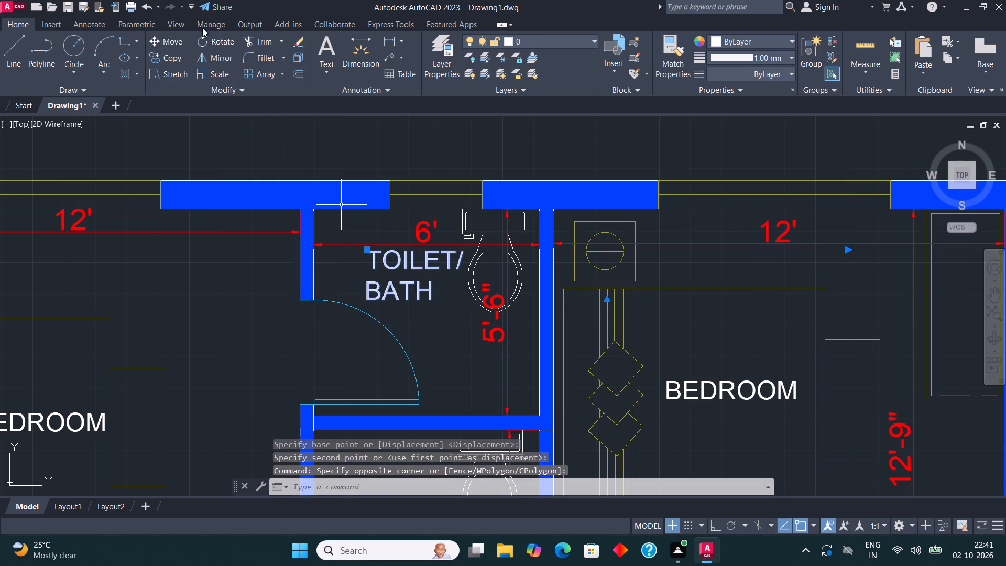
{"action": "left_click", "coordinate": [172, 58]}
{"action": "scroll", "coordinate": [447, 236], "scroll_direction": "down", "scroll_amount": 2}
{"action": "left_click", "coordinate": [438, 249]}
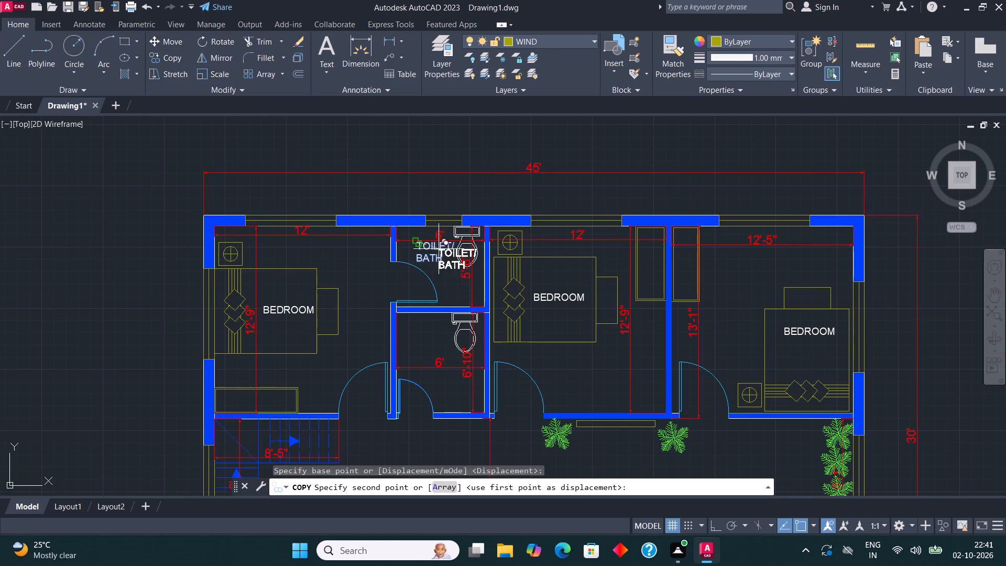
{"action": "scroll", "coordinate": [418, 341], "scroll_direction": "up", "scroll_amount": 1}
{"action": "left_click", "coordinate": [400, 313]}
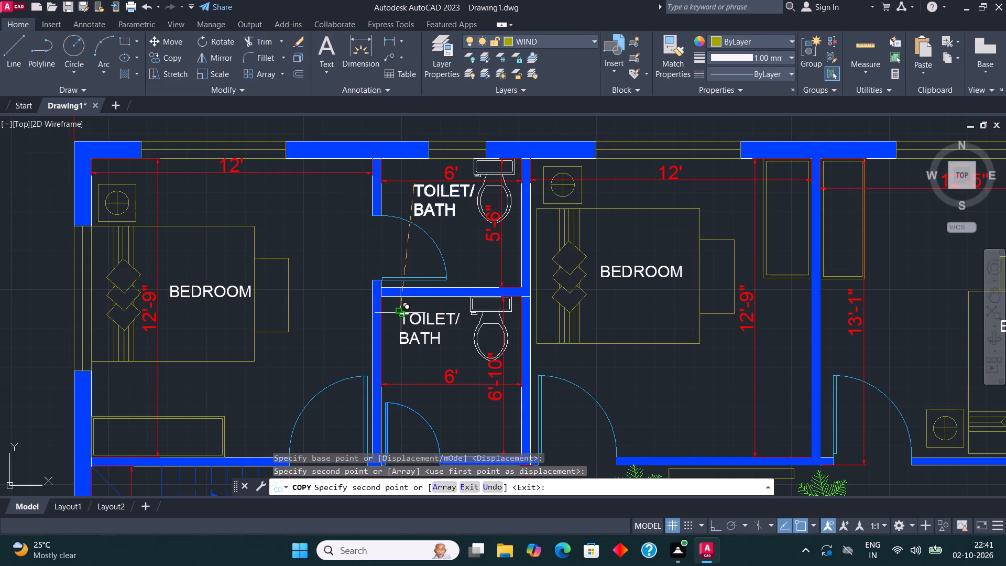
{"action": "key", "text": "Escape"}
Change the BEDROOM label in the room below the staircase to KITCHEN.
{"action": "middle_click_drag", "start_coordinate": [506, 310], "coordinate": [423, 262]}
{"action": "scroll", "coordinate": [414, 233], "scroll_direction": "down", "scroll_amount": 1}
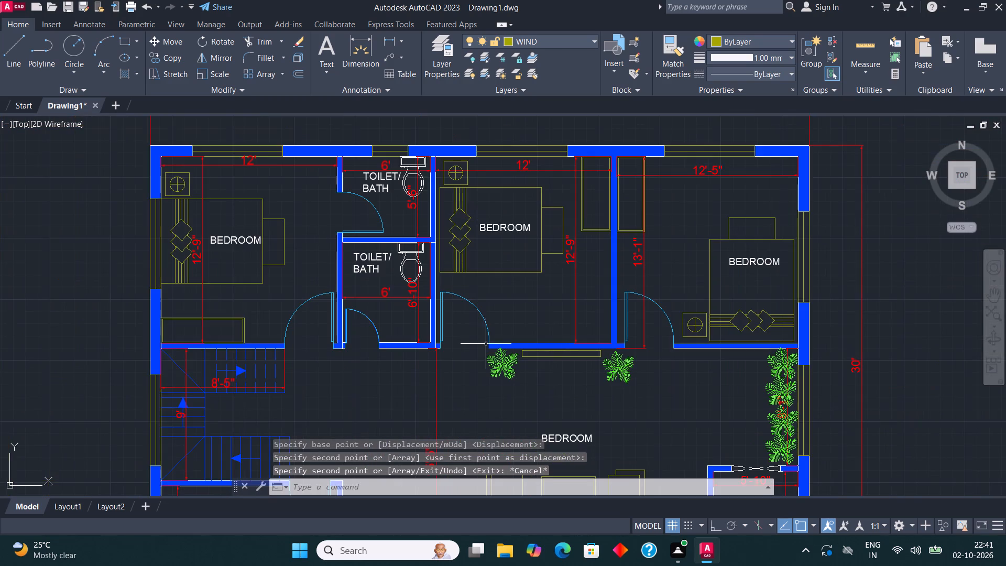
{"action": "middle_click_drag", "start_coordinate": [550, 334], "coordinate": [546, 253]}
{"action": "middle_click_drag", "start_coordinate": [557, 316], "coordinate": [666, 197]}
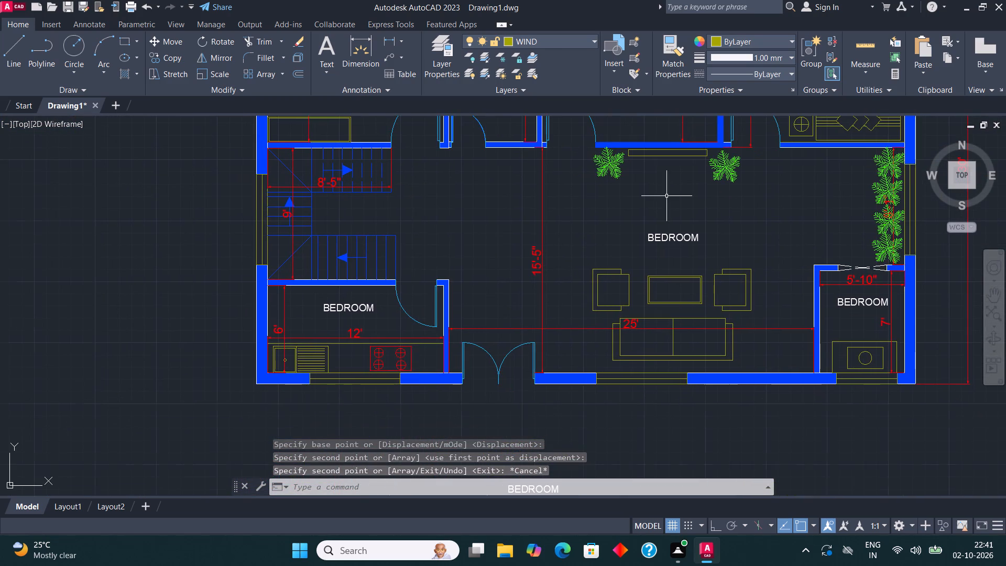
{"action": "scroll", "coordinate": [369, 288], "scroll_direction": "up", "scroll_amount": 1}
{"action": "left_click", "coordinate": [322, 320]}
{"action": "right_click", "coordinate": [323, 320]}
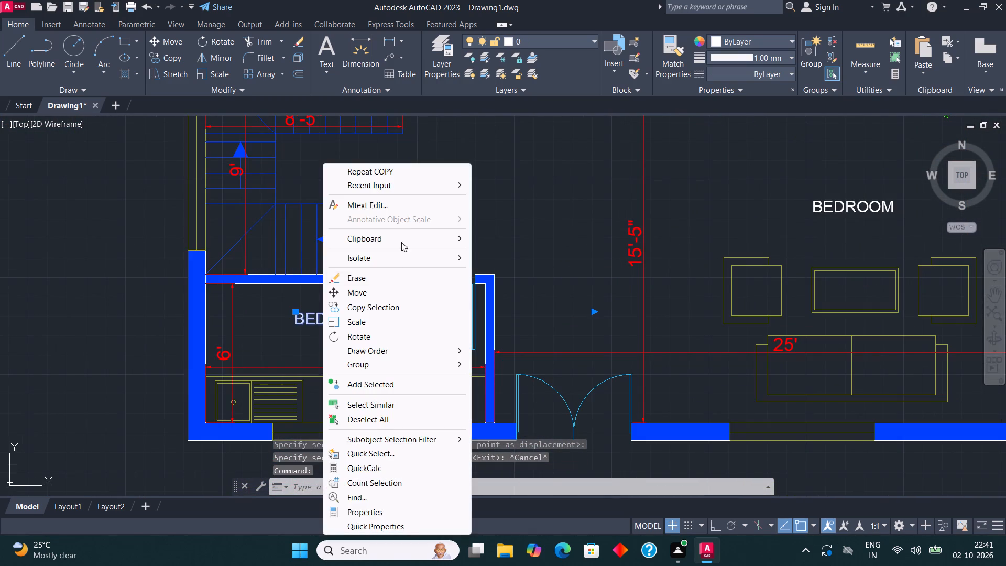
{"action": "left_click", "coordinate": [403, 208]}
{"action": "left_click", "coordinate": [404, 314]}
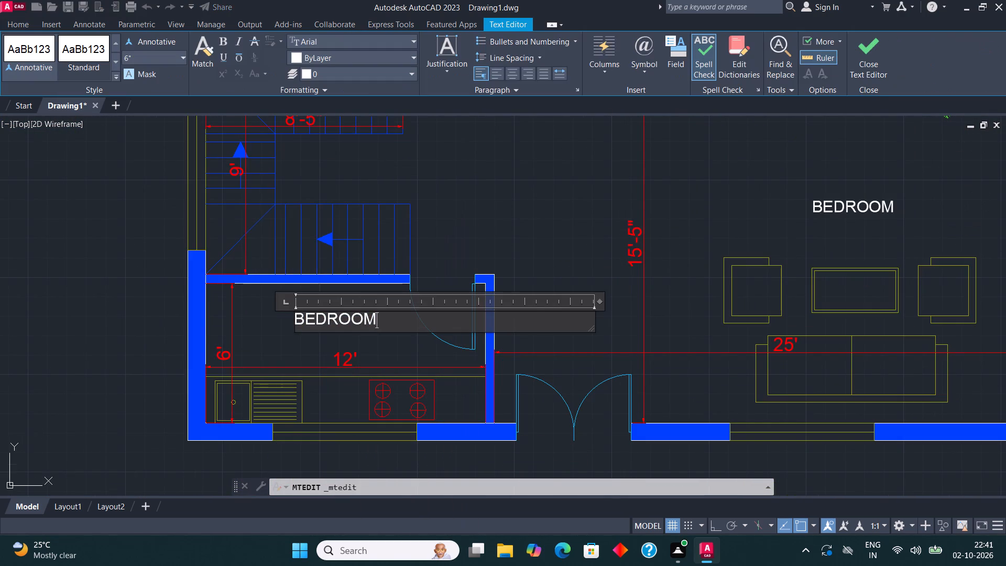
{"action": "key", "text": "BackSpace"}
{"action": "key", "text": "BackSpace"}
{"action": "key", "text": "BackSpace"}
{"action": "key", "text": "BackSpace"}
{"action": "key", "text": "BackSpace"}
{"action": "key", "text": "BackSpace"}
{"action": "key", "text": "BackSpace"}
{"action": "key", "text": "BackSpace"}
{"action": "key", "text": "BackSpace"}
{"action": "key", "text": "BackSpace"}
{"action": "key", "text": "BackSpace"}
{"action": "key", "text": "BackSpace"}
{"action": "key", "text": "BackSpace"}
{"action": "key", "text": "BackSpace"}
{"action": "key", "text": "BackSpace"}
{"action": "key", "text": "BackSpace"}
{"action": "type", "text": "KITCHEN"}
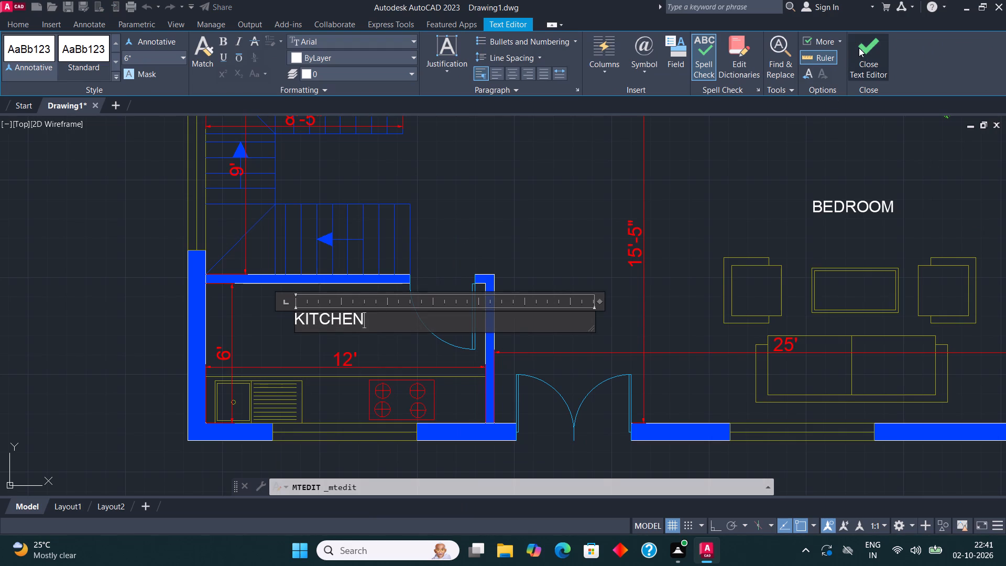
{"action": "left_click_drag", "start_coordinate": [859, 48], "coordinate": [863, 47]}
Change the BEDROOM label above the sofa set in the hall to DRAWING AREA.
{"action": "middle_click_drag", "start_coordinate": [652, 249], "coordinate": [291, 308]}
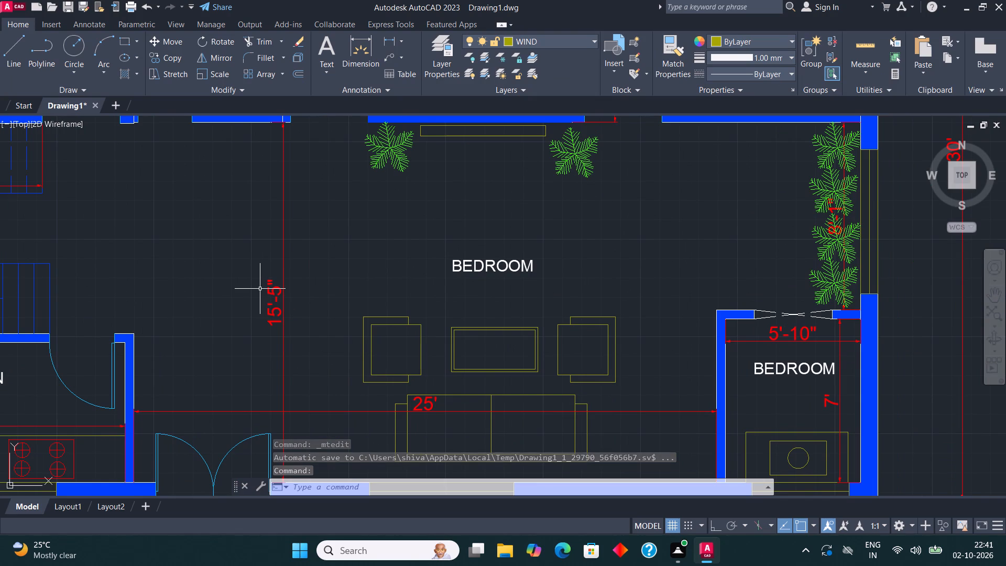
{"action": "left_click", "coordinate": [477, 265]}
{"action": "right_click", "coordinate": [476, 265]}
{"action": "left_click", "coordinate": [561, 210]}
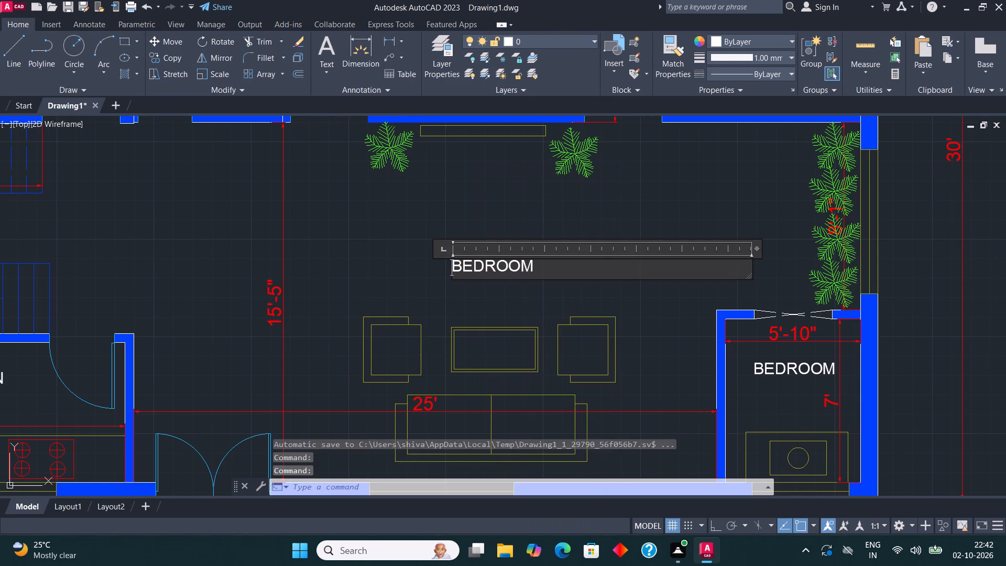
{"action": "left_click", "coordinate": [556, 273]}
{"action": "key", "text": "BackSpace"}
{"action": "key", "text": "BackSpace"}
{"action": "key", "text": "BackSpace"}
{"action": "key", "text": "BackSpace"}
{"action": "key", "text": "BackSpace"}
{"action": "key", "text": "BackSpace"}
{"action": "key", "text": "BackSpace"}
{"action": "key", "text": "BackSpace"}
{"action": "key", "text": "BackSpace"}
{"action": "key", "text": "BackSpace"}
{"action": "key", "text": "BackSpace"}
{"action": "key", "text": "BackSpace"}
{"action": "key", "text": "BackSpace"}
{"action": "key", "text": "BackSpace"}
{"action": "key", "text": "BackSpace"}
{"action": "key", "text": "BackSpace"}
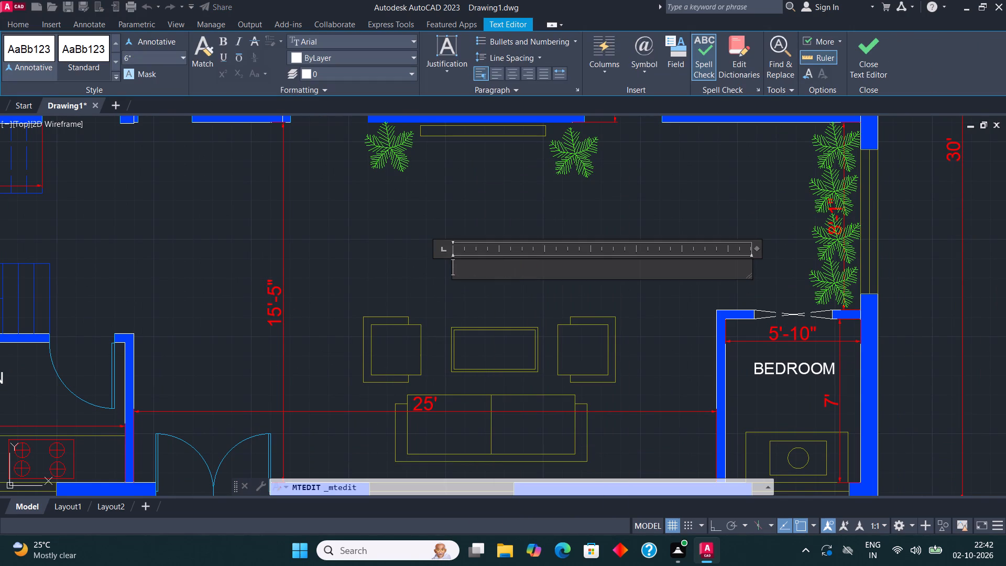
{"action": "type", "text": "DRAWING AREA"}
{"action": "left_click", "coordinate": [877, 55]}
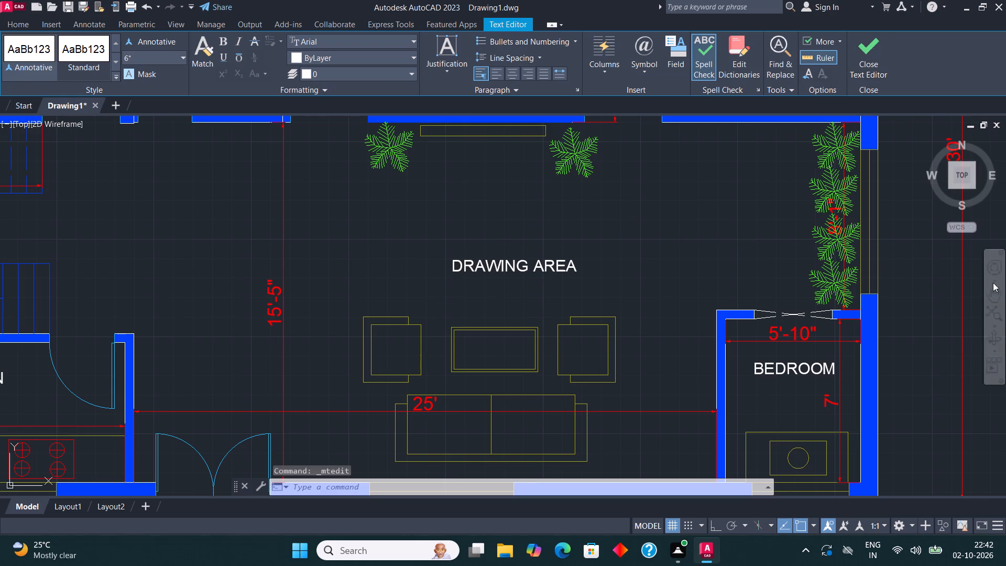
Replace the BEDROOM label in the small lower-right room with the two-line text POOJA ROOM.
{"action": "middle_click_drag", "start_coordinate": [745, 299], "coordinate": [534, 271]}
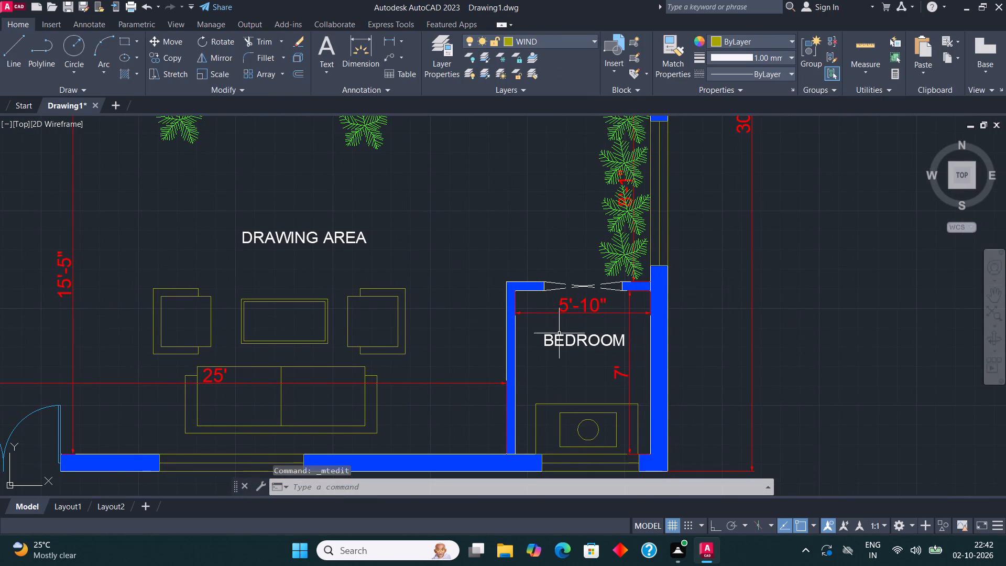
{"action": "left_click", "coordinate": [561, 334]}
{"action": "right_click", "coordinate": [561, 334]}
{"action": "left_click", "coordinate": [620, 203]}
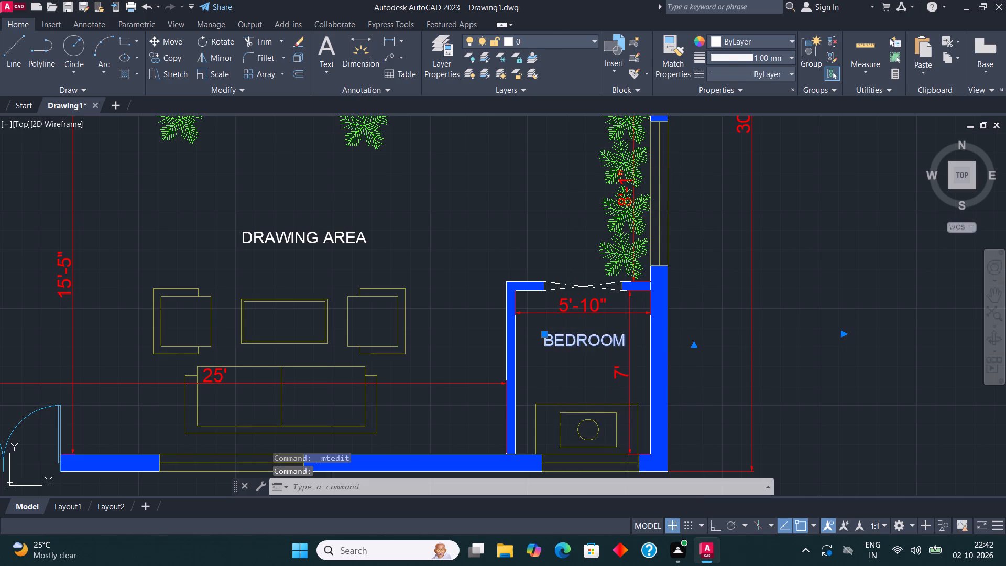
{"action": "left_click", "coordinate": [646, 344]}
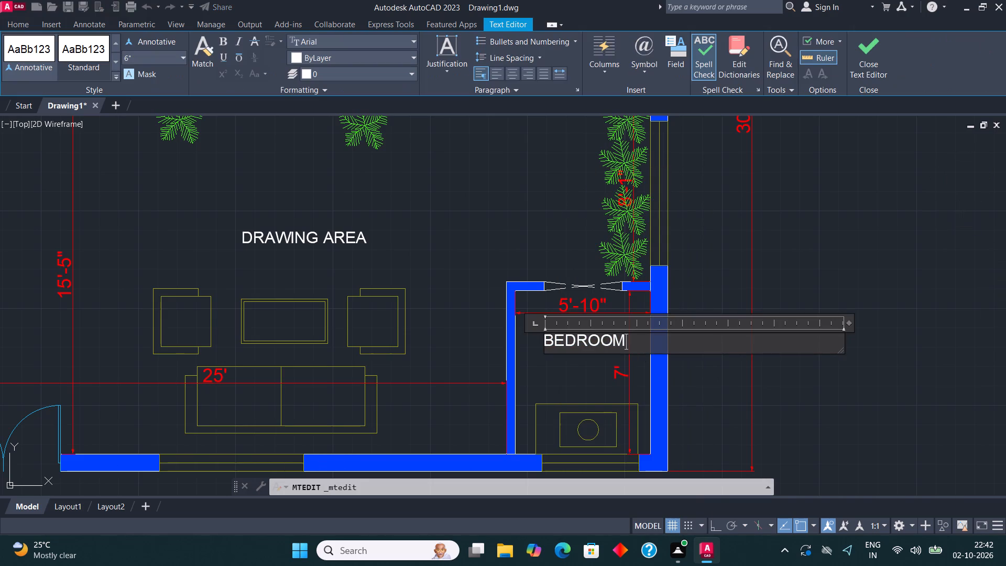
{"action": "key", "text": "BackSpace"}
{"action": "key", "text": "BackSpace"}
{"action": "key", "text": "BackSpace"}
{"action": "key", "text": "BackSpace"}
{"action": "key", "text": "BackSpace"}
{"action": "key", "text": "BackSpace"}
{"action": "key", "text": "BackSpace"}
{"action": "key", "text": "BackSpace"}
{"action": "key", "text": "BackSpace"}
{"action": "key", "text": "BackSpace"}
{"action": "key", "text": "BackSpace"}
{"action": "key", "text": "BackSpace"}
{"action": "key", "text": "BackSpace"}
{"action": "key", "text": "BackSpace"}
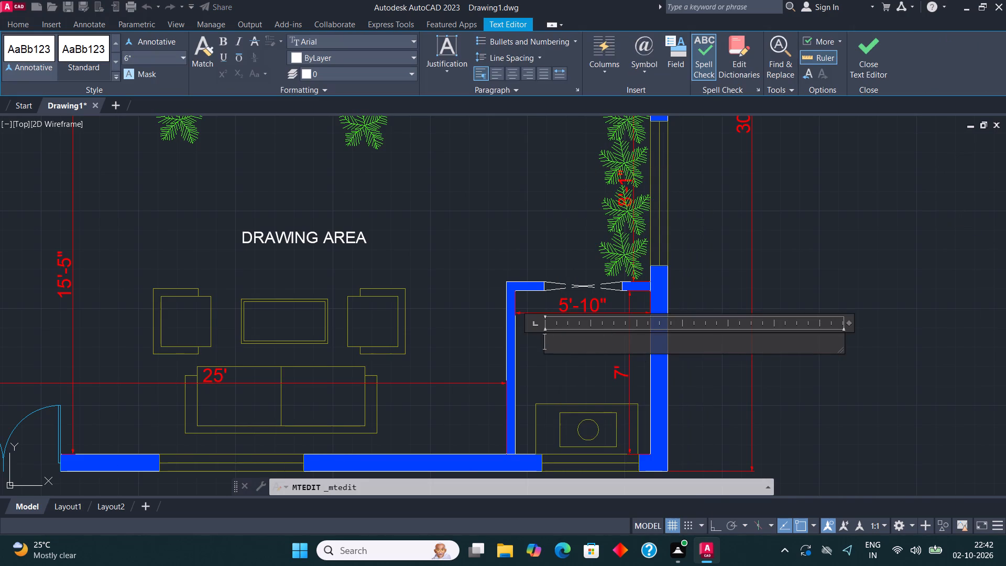
{"action": "type", "text": "POOJA"}
{"action": "key", "text": "space"}
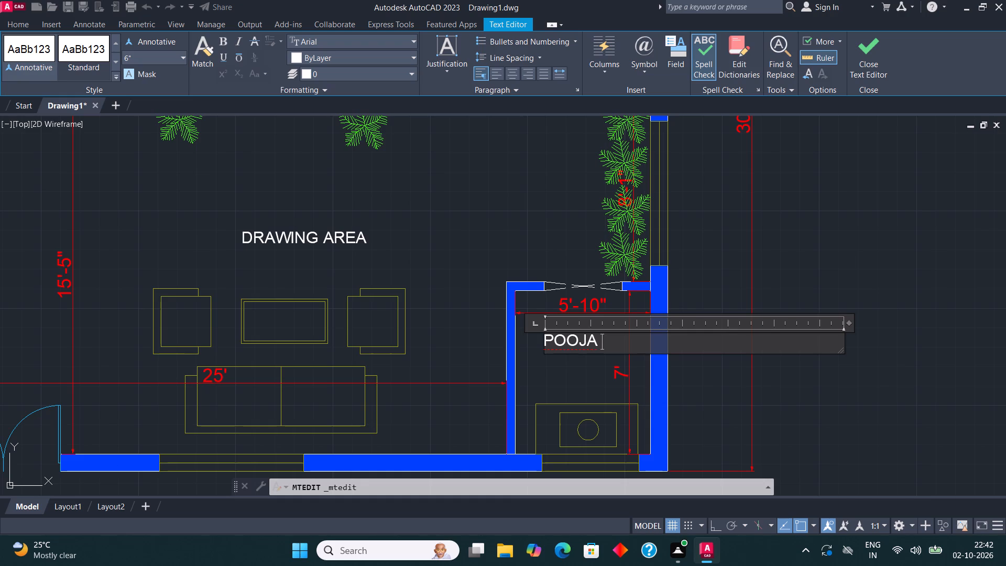
{"action": "key", "text": "Return"}
{"action": "type", "text": "ROOOM"}
{"action": "key", "text": "BackSpace"}
{"action": "key", "text": "BackSpace"}
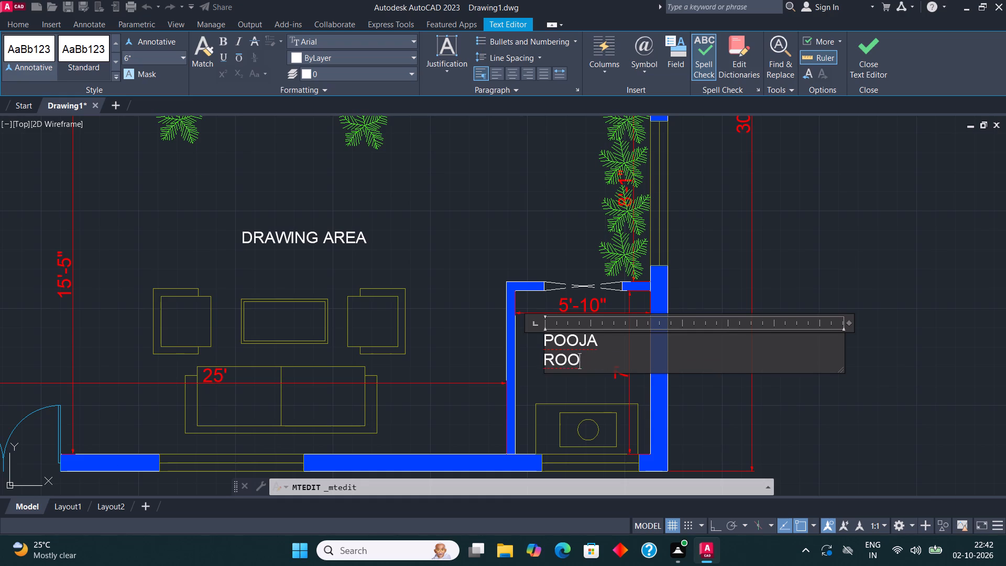
{"action": "key", "text": "m"}
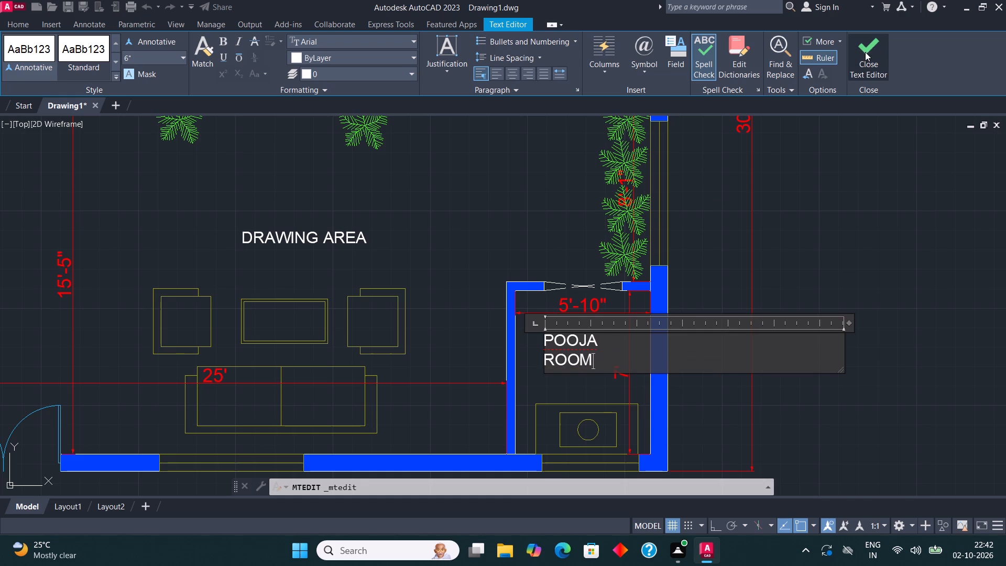
{"action": "left_click", "coordinate": [865, 52]}
Replace the BEDROOM text below the floor plan with GROUND FLOOR.
{"action": "scroll", "coordinate": [400, 378], "scroll_direction": "down", "scroll_amount": 2}
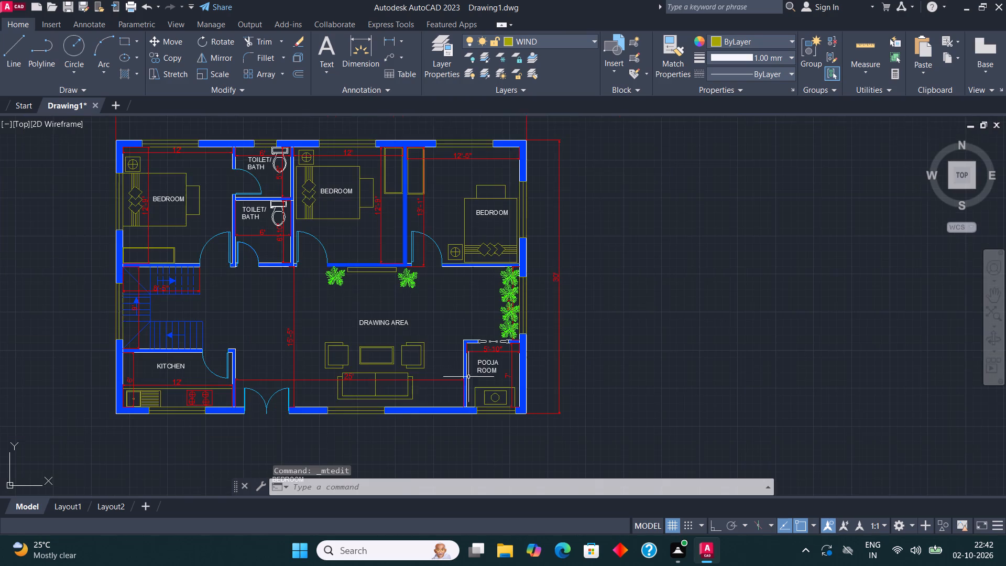
{"action": "middle_click_drag", "start_coordinate": [409, 347], "coordinate": [452, 349]}
{"action": "middle_click_drag", "start_coordinate": [460, 362], "coordinate": [491, 284]}
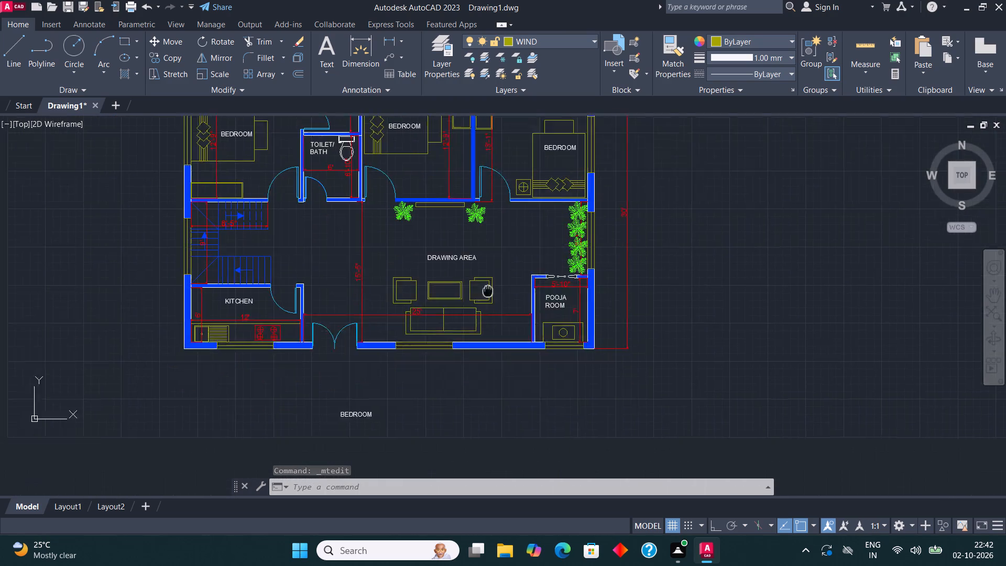
{"action": "middle_click_drag", "start_coordinate": [491, 284], "coordinate": [546, 221]}
{"action": "scroll", "coordinate": [437, 339], "scroll_direction": "up", "scroll_amount": 1}
{"action": "left_click", "coordinate": [405, 340]}
{"action": "right_click", "coordinate": [405, 340]}
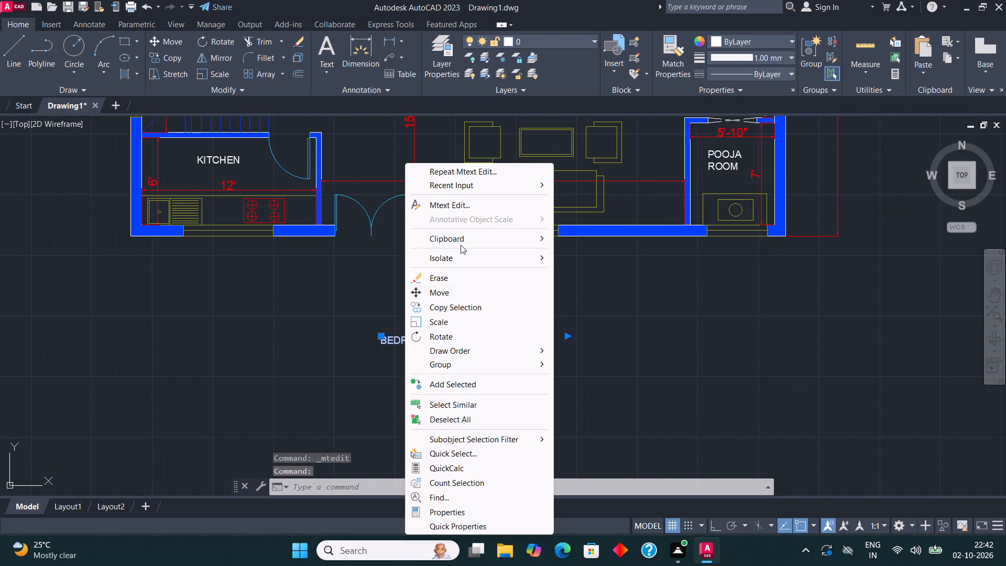
{"action": "left_click", "coordinate": [478, 205]}
{"action": "left_click", "coordinate": [460, 344]}
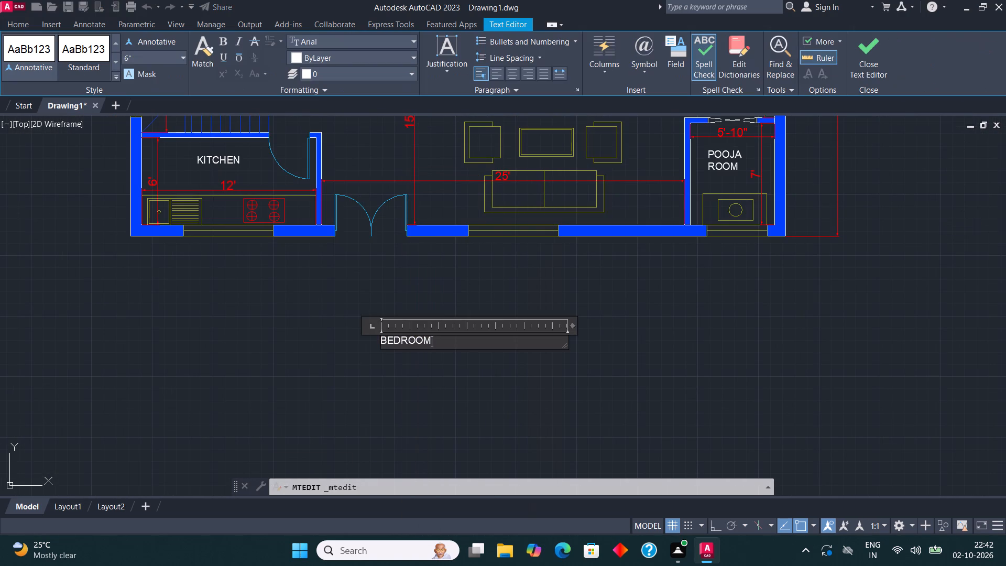
{"action": "key", "text": "BackSpace"}
{"action": "key", "text": "BackSpace"}
{"action": "key", "text": "BackSpace"}
{"action": "key", "text": "BackSpace"}
{"action": "key", "text": "BackSpace"}
{"action": "key", "text": "BackSpace"}
{"action": "key", "text": "BackSpace"}
{"action": "key", "text": "BackSpace"}
{"action": "key", "text": "BackSpace"}
{"action": "key", "text": "BackSpace"}
{"action": "key", "text": "BackSpace"}
{"action": "key", "text": "BackSpace"}
{"action": "key", "text": "BackSpace"}
{"action": "key", "text": "BackSpace"}
{"action": "key", "text": "BackSpace"}
{"action": "type", "text": "GROUND FLOOR"}
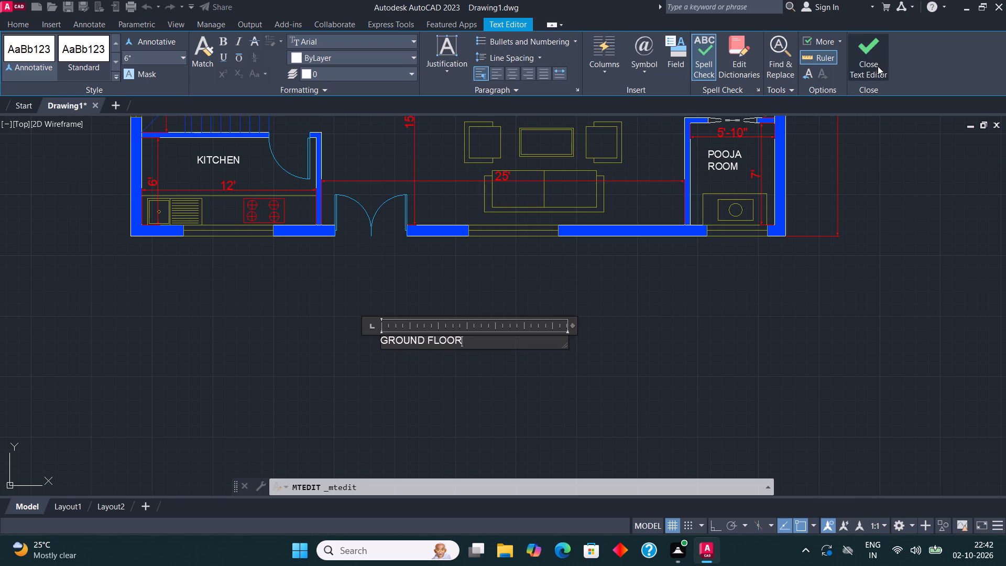
{"action": "left_click", "coordinate": [878, 60]}
Scale up the GROUND FLOOR text freehand until it spans nearly half the plan's width.
{"action": "left_click", "coordinate": [423, 337]}
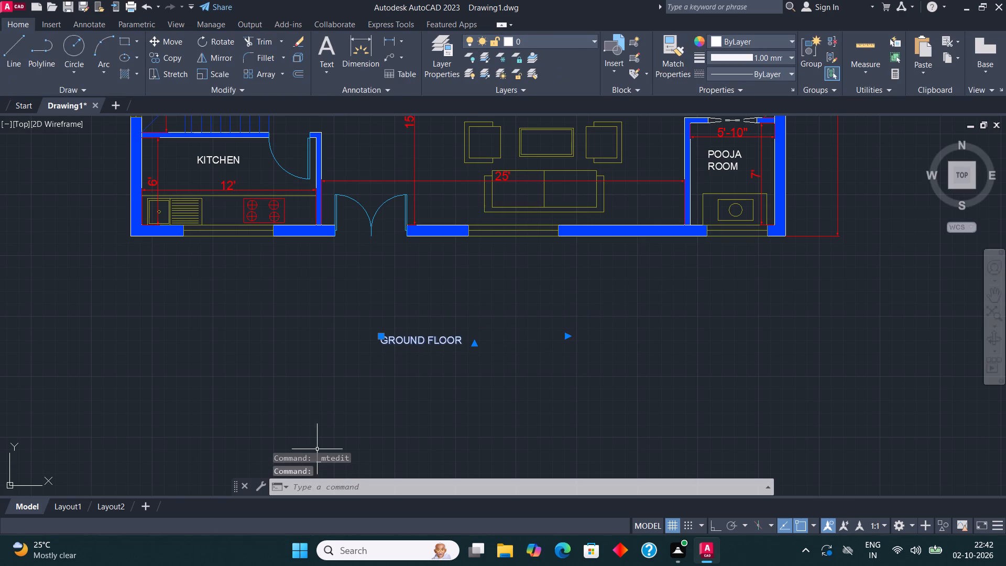
{"action": "left_click", "coordinate": [217, 78]}
{"action": "left_click", "coordinate": [412, 343]}
{"action": "left_click", "coordinate": [731, 338]}
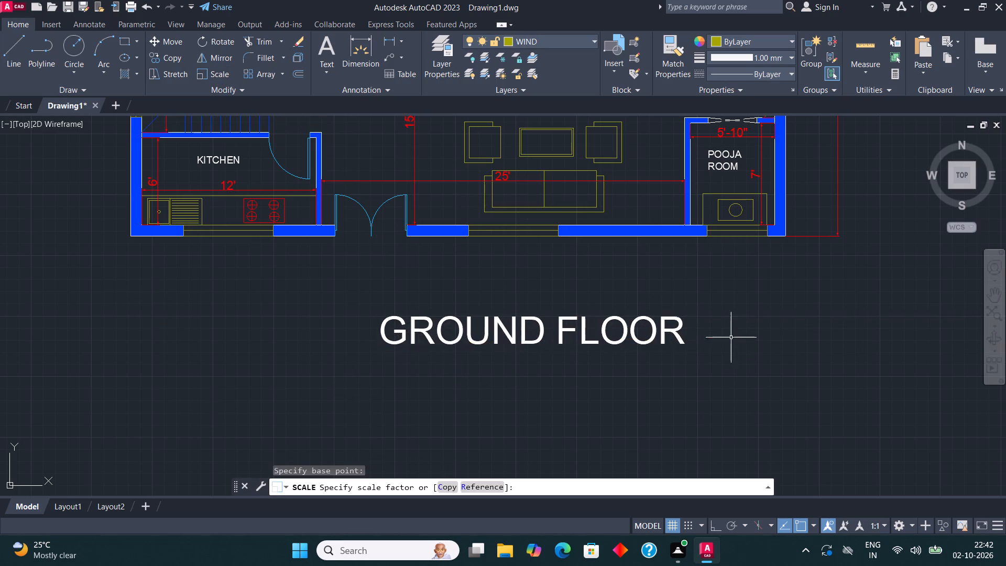
Move the GROUND FLOOR text closer to the plan, roughly centred beneath its bottom wall.
{"action": "left_click", "coordinate": [438, 336]}
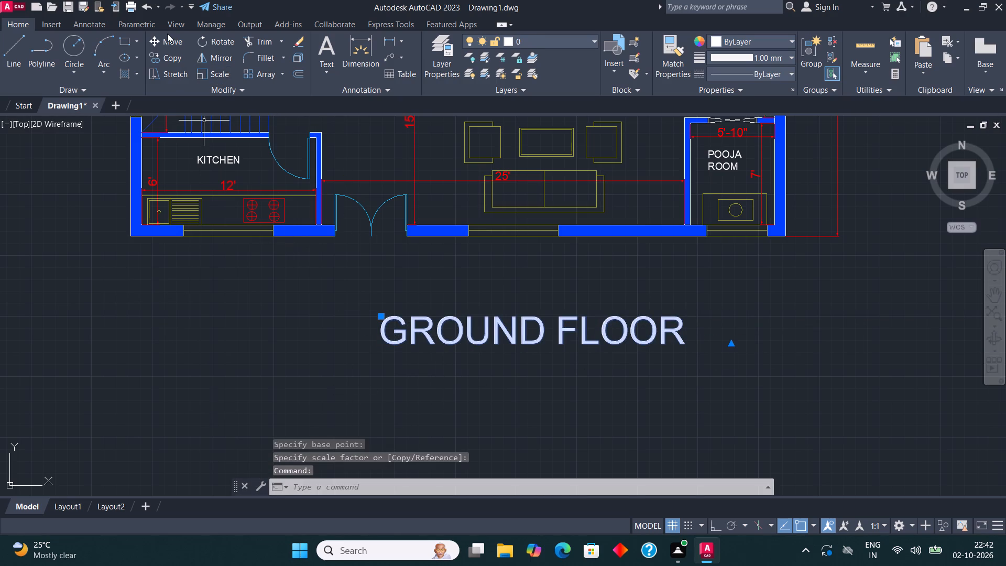
{"action": "left_click", "coordinate": [168, 36]}
{"action": "left_click", "coordinate": [518, 326]}
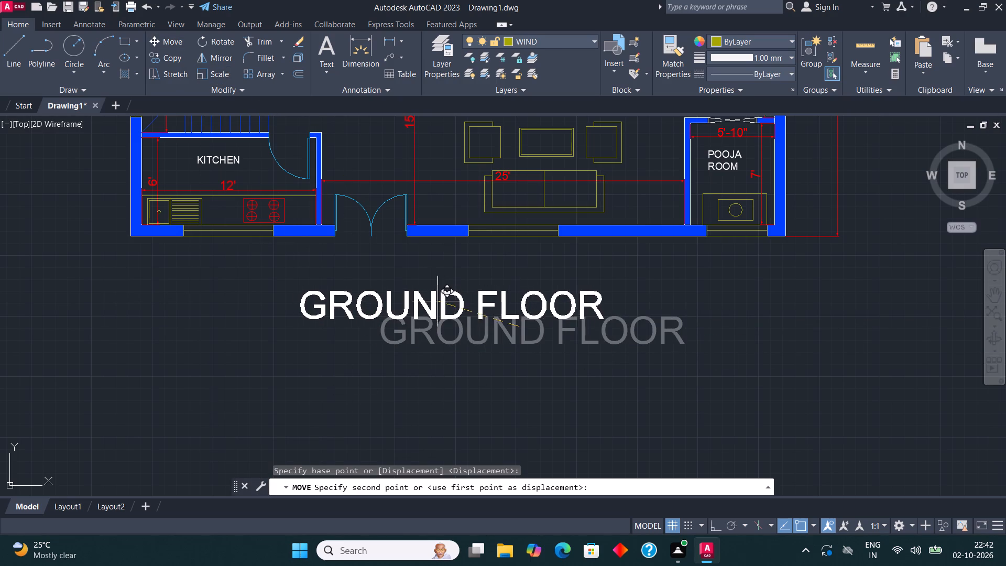
{"action": "left_click", "coordinate": [451, 302]}
{"action": "middle_click_drag", "start_coordinate": [455, 301], "coordinate": [462, 348]}
{"action": "scroll", "coordinate": [461, 350], "scroll_direction": "down", "scroll_amount": 2}
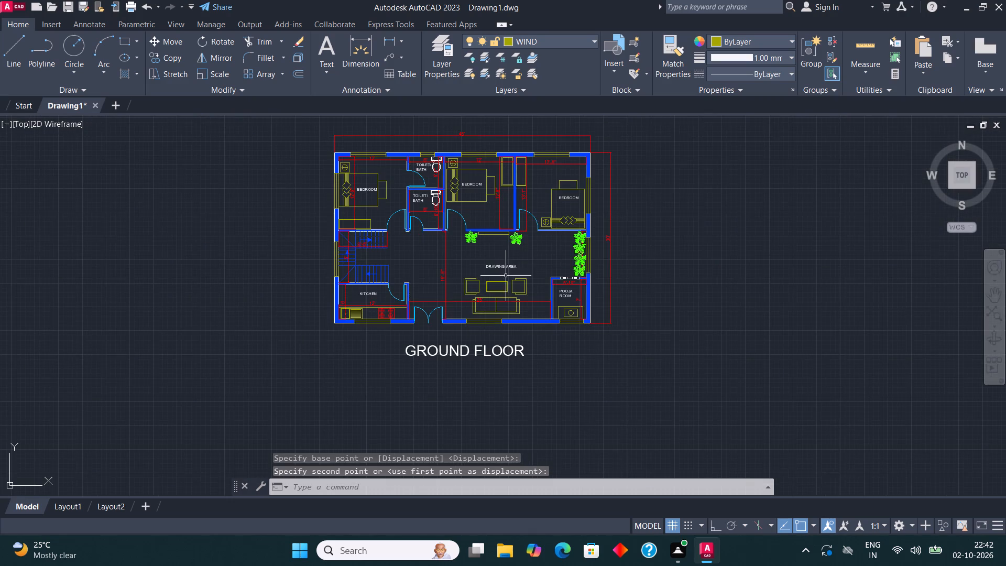
{"action": "middle_click_drag", "start_coordinate": [508, 267], "coordinate": [486, 338]}
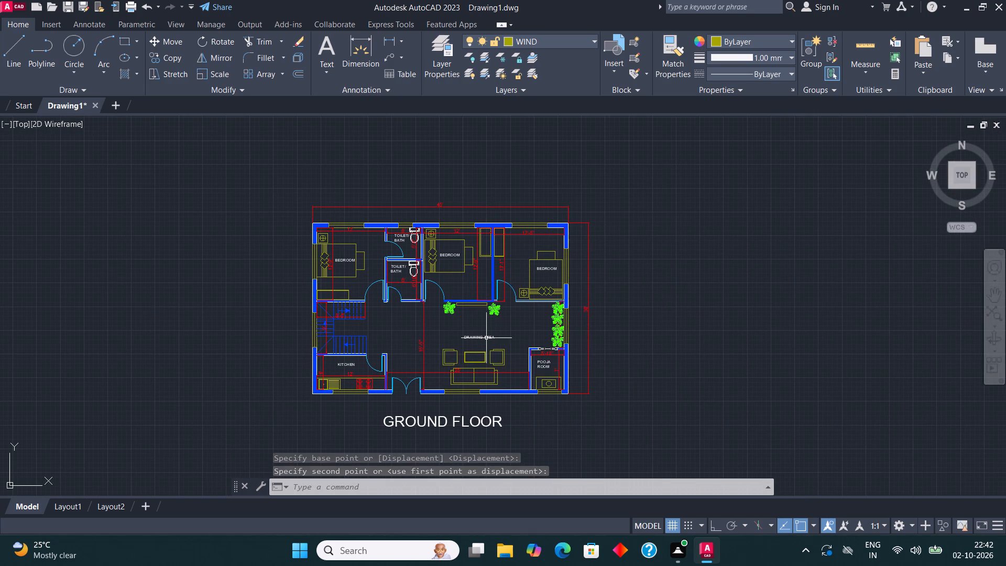
Modify the ISO-25 dimension style to a text height of 5" and set the style as current.
{"action": "scroll", "coordinate": [346, 222], "scroll_direction": "up", "scroll_amount": 2}
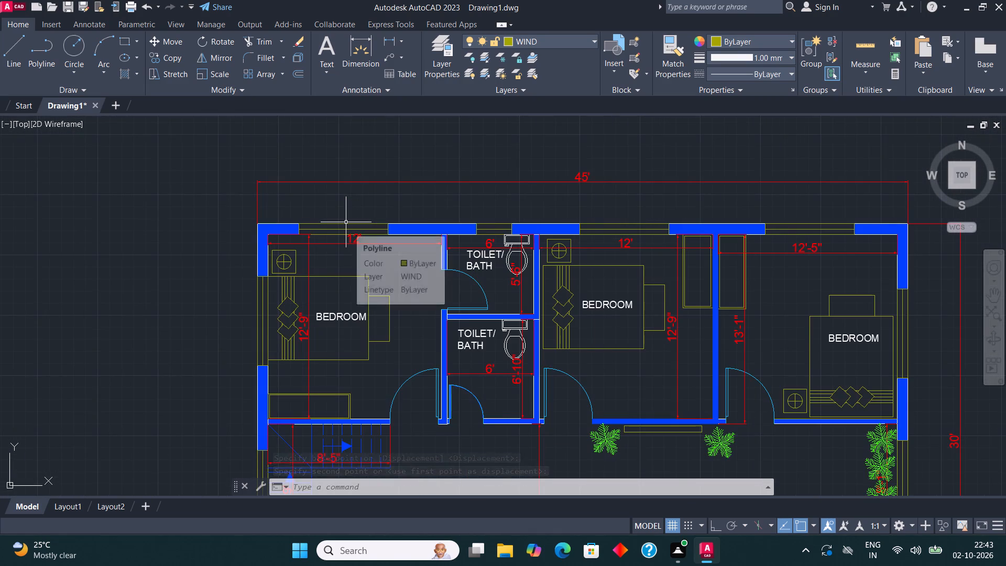
{"action": "scroll", "coordinate": [348, 225], "scroll_direction": "down", "scroll_amount": 2}
{"action": "type", "text": "DIM"}
{"action": "left_click", "coordinate": [357, 384]}
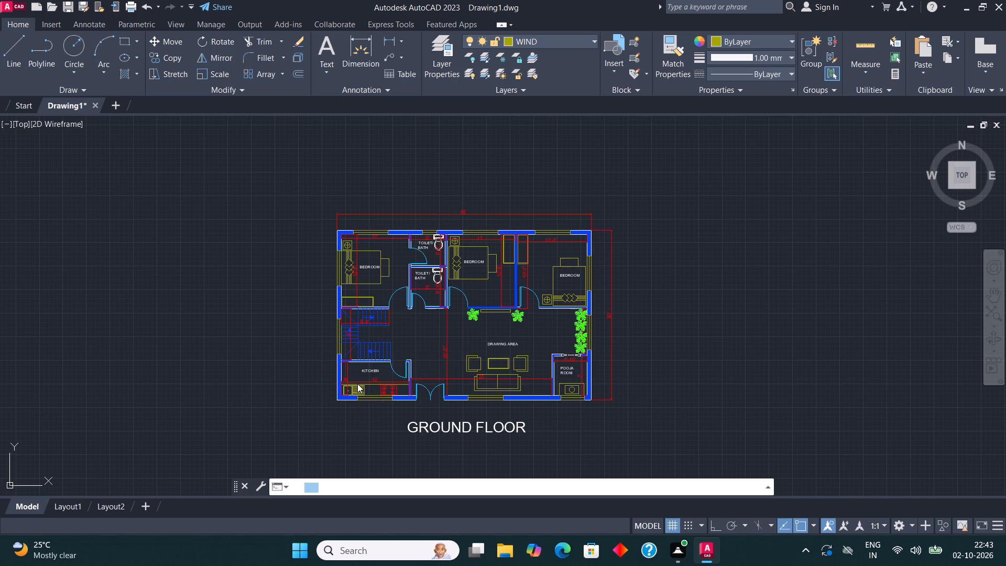
{"action": "left_click", "coordinate": [654, 242]}
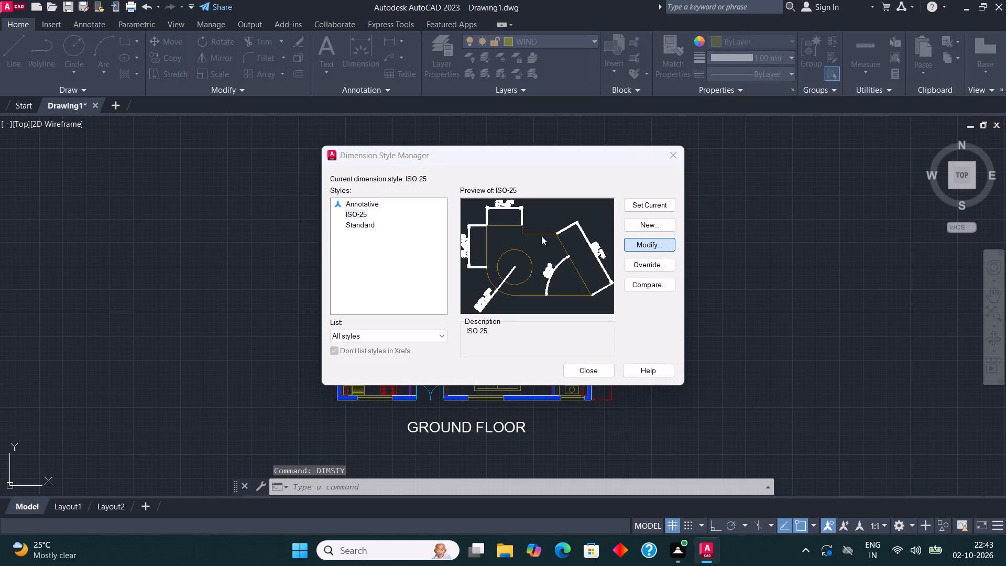
{"action": "left_click", "coordinate": [414, 122]}
{"action": "left_click", "coordinate": [419, 131]}
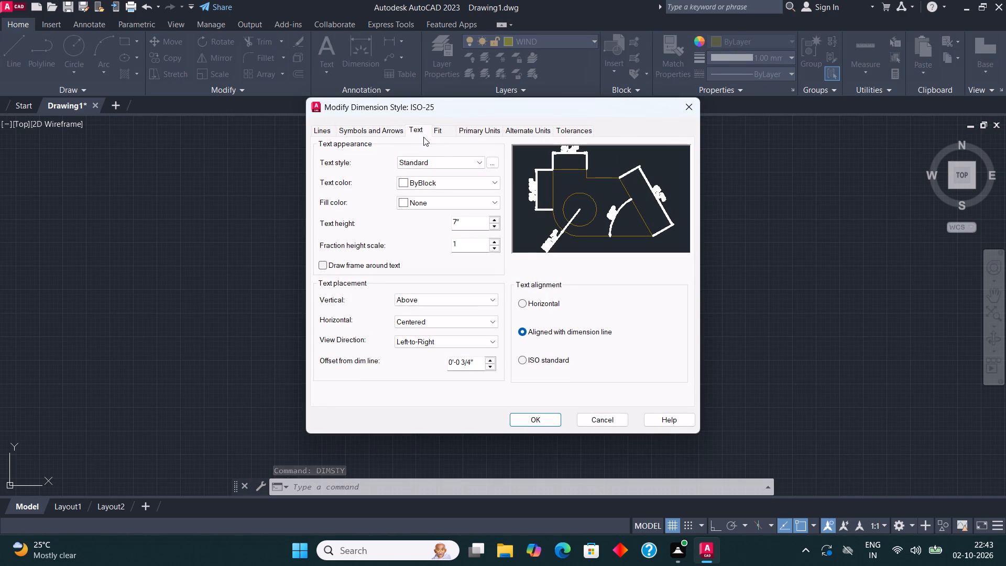
{"action": "left_click_drag", "start_coordinate": [471, 226], "coordinate": [450, 226]}
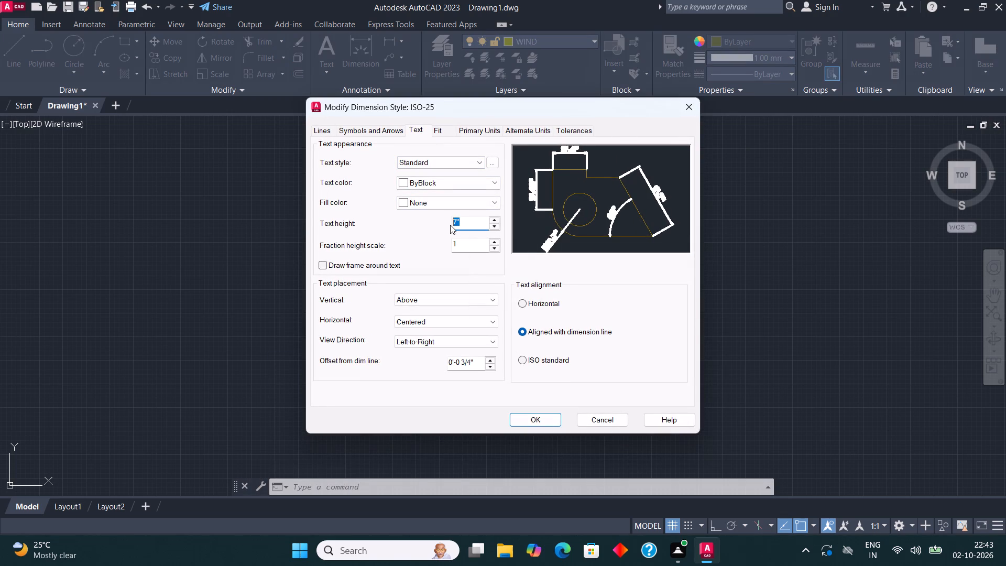
{"action": "type", "text": "5\""}
{"action": "left_click", "coordinate": [527, 421]}
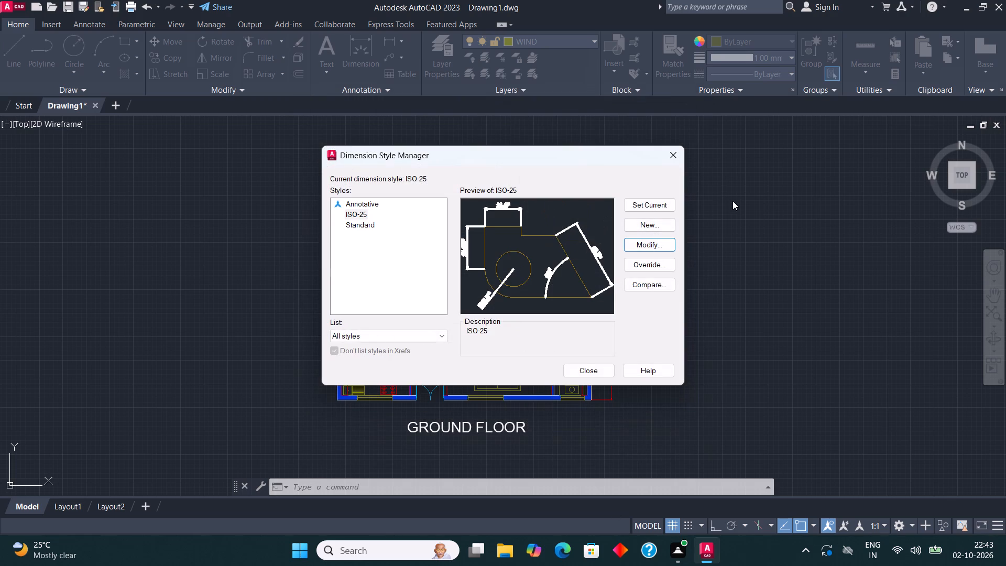
{"action": "left_click", "coordinate": [647, 201]}
{"action": "left_click", "coordinate": [573, 376]}
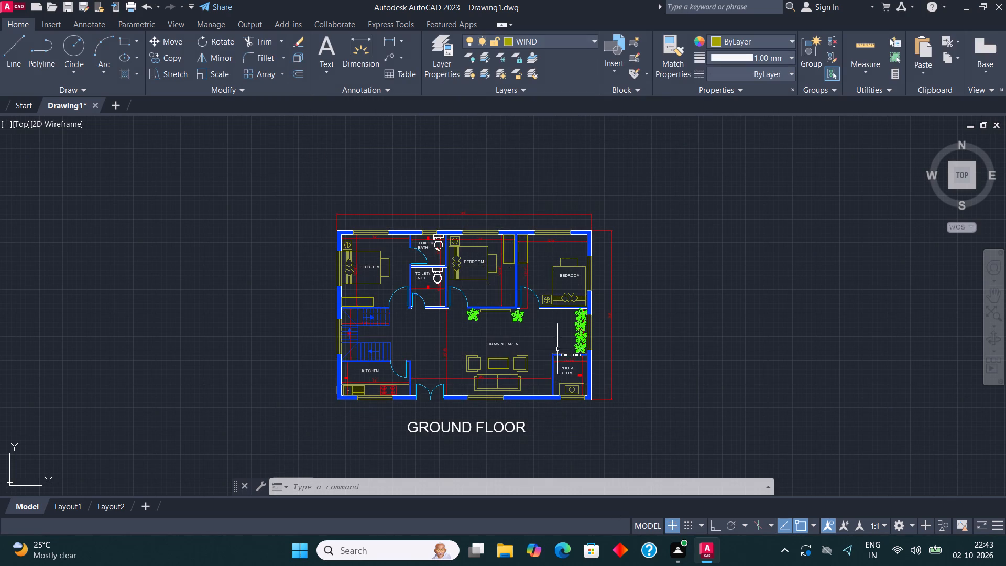
Inspect the resized dimension text in the bedrooms, toilets and across the whole plan.
{"action": "scroll", "coordinate": [381, 222], "scroll_direction": "up", "scroll_amount": 3}
{"action": "scroll", "coordinate": [411, 275], "scroll_direction": "up", "scroll_amount": 3}
{"action": "scroll", "coordinate": [382, 252], "scroll_direction": "down", "scroll_amount": 4}
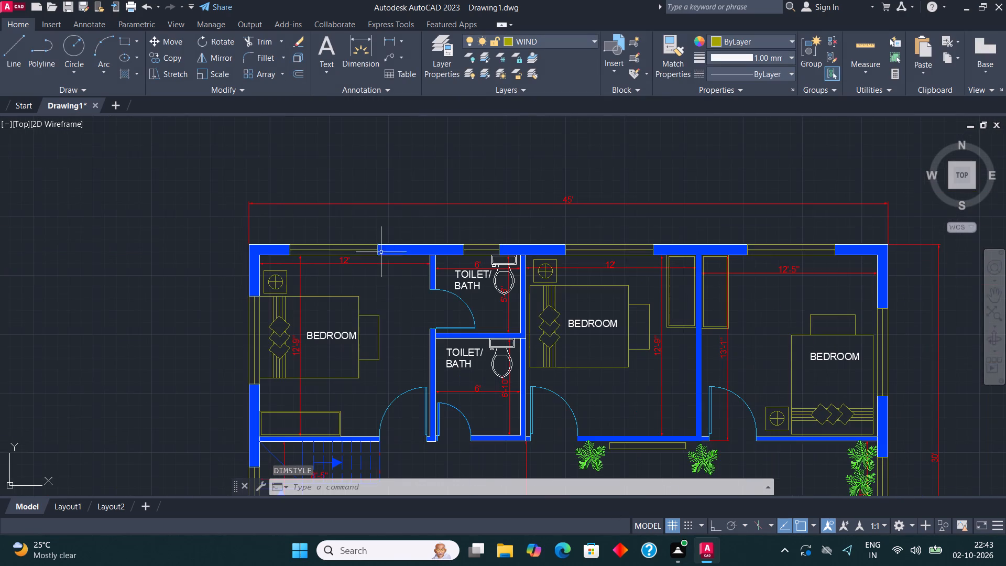
{"action": "middle_click_drag", "start_coordinate": [527, 320], "coordinate": [516, 292]}
{"action": "scroll", "coordinate": [508, 282], "scroll_direction": "down", "scroll_amount": 2}
{"action": "middle_click_drag", "start_coordinate": [582, 345], "coordinate": [568, 304]}
{"action": "middle_click_drag", "start_coordinate": [569, 360], "coordinate": [533, 337]}
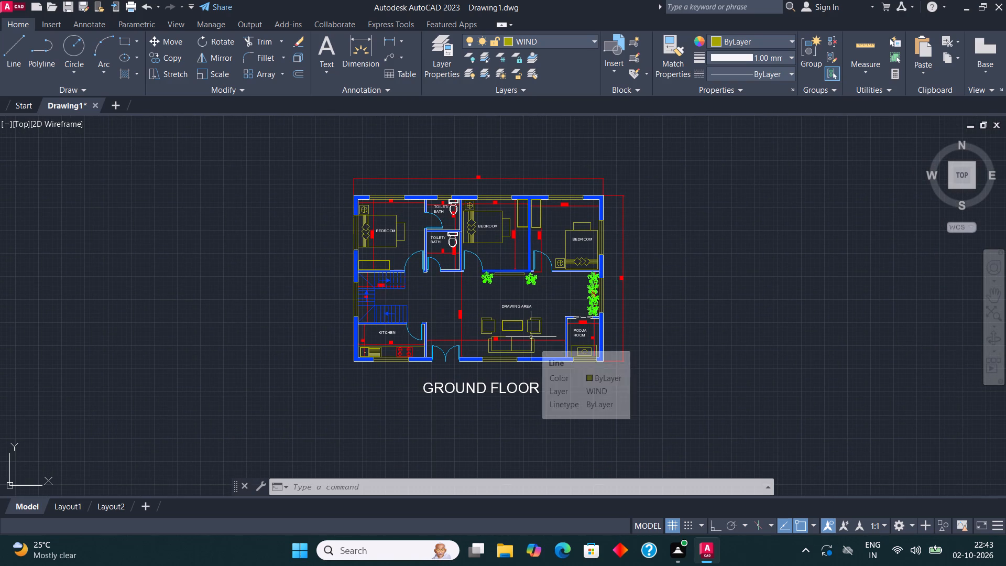
Save the drawing in the Downloads folder as 3BHK PLAN 2.
{"action": "key", "text": "ctrl+s"}
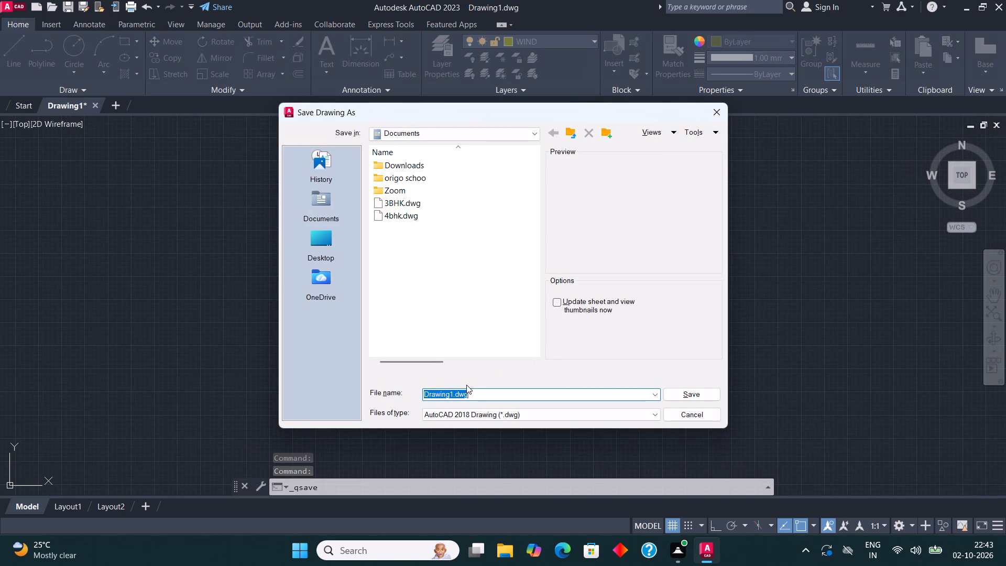
{"action": "left_click", "coordinate": [461, 136]}
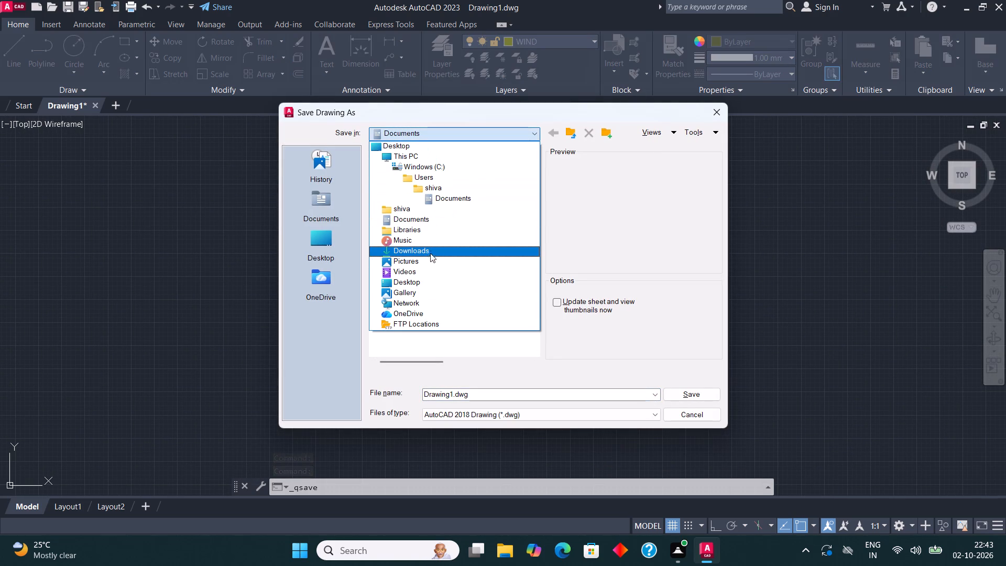
{"action": "left_click", "coordinate": [429, 248]}
{"action": "type", "text": "3BHK"}
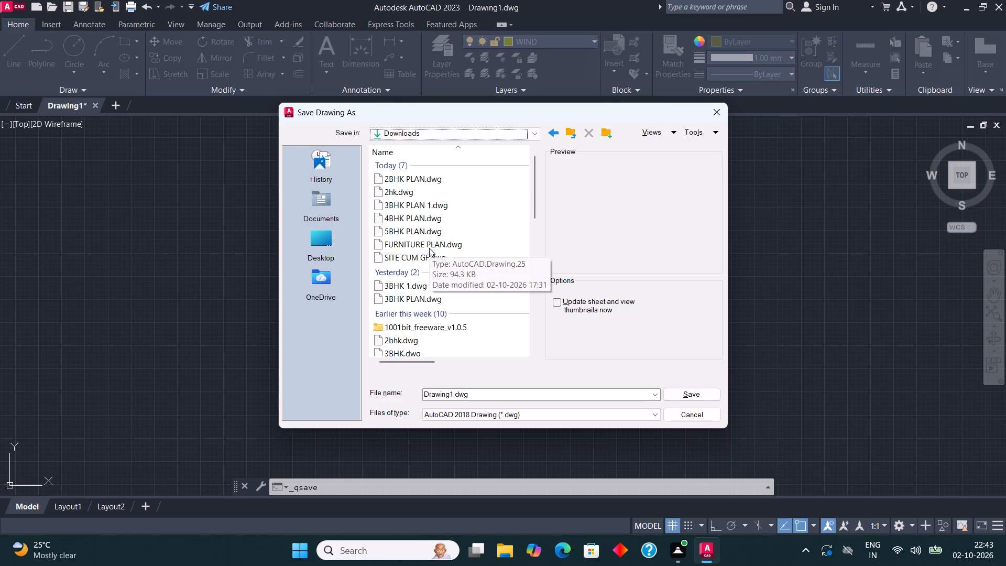
{"action": "left_click", "coordinate": [487, 391]}
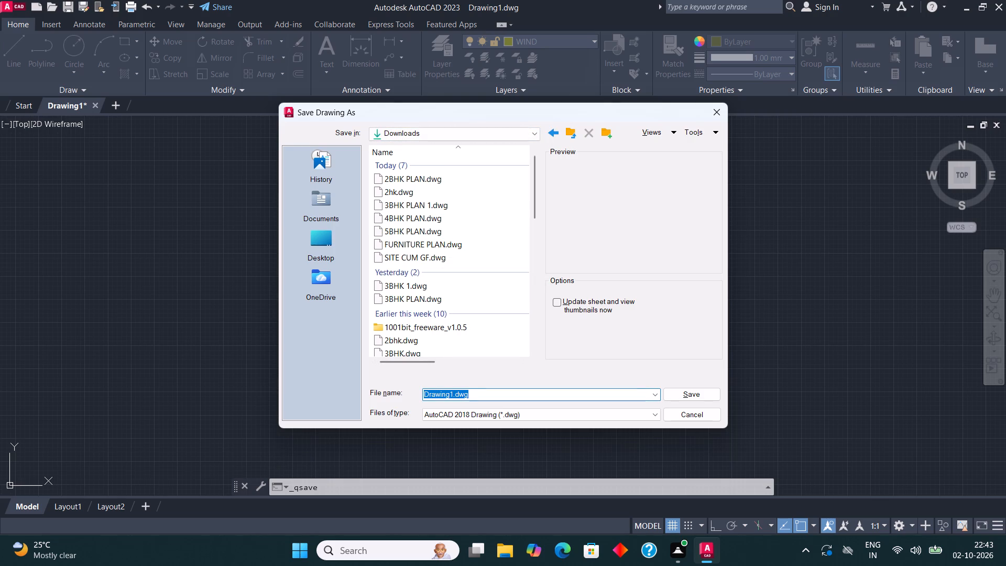
{"action": "type", "text": "3BHK"}
{"action": "key", "text": "space"}
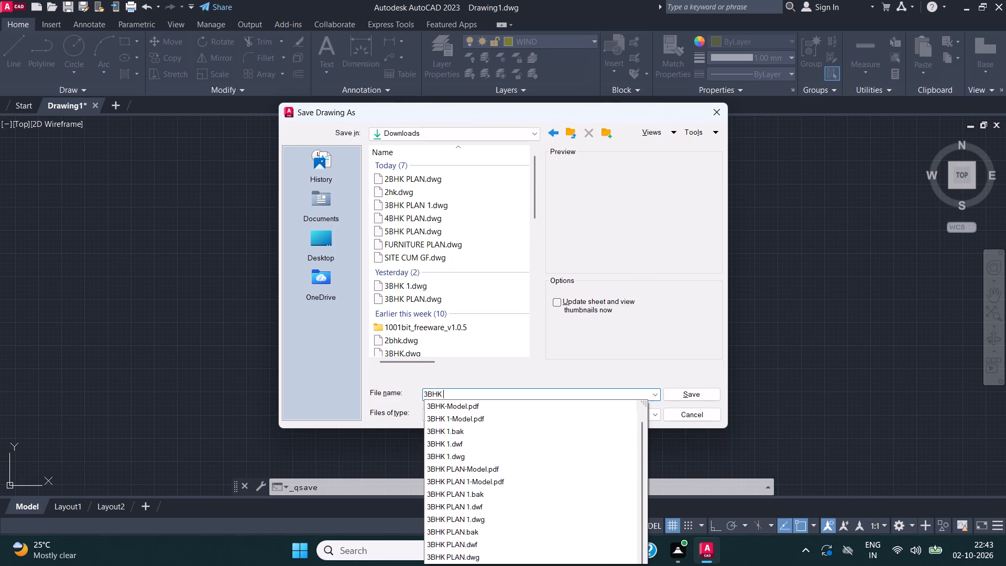
{"action": "type", "text": "PLAN 2"}
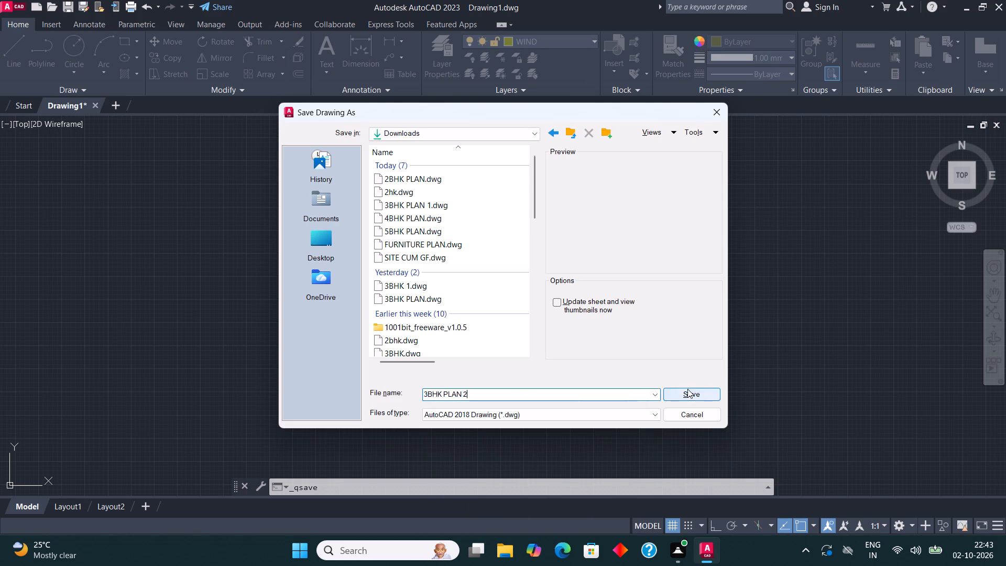
{"action": "left_click", "coordinate": [687, 389]}
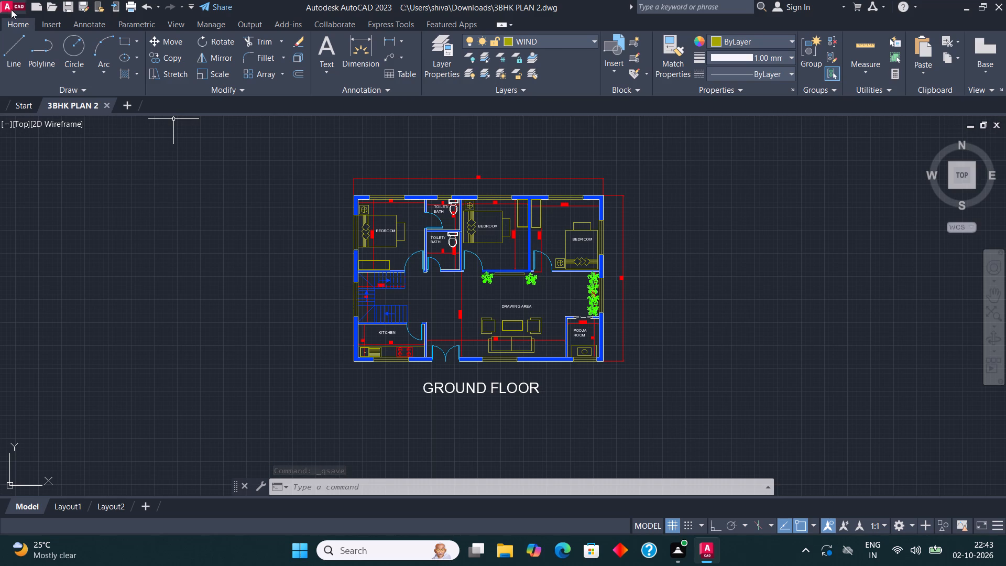
Start a plot of the model with AutoCAD PDF (High Quality Print).pc3 as the plotter.
{"action": "left_click", "coordinate": [3, 3]}
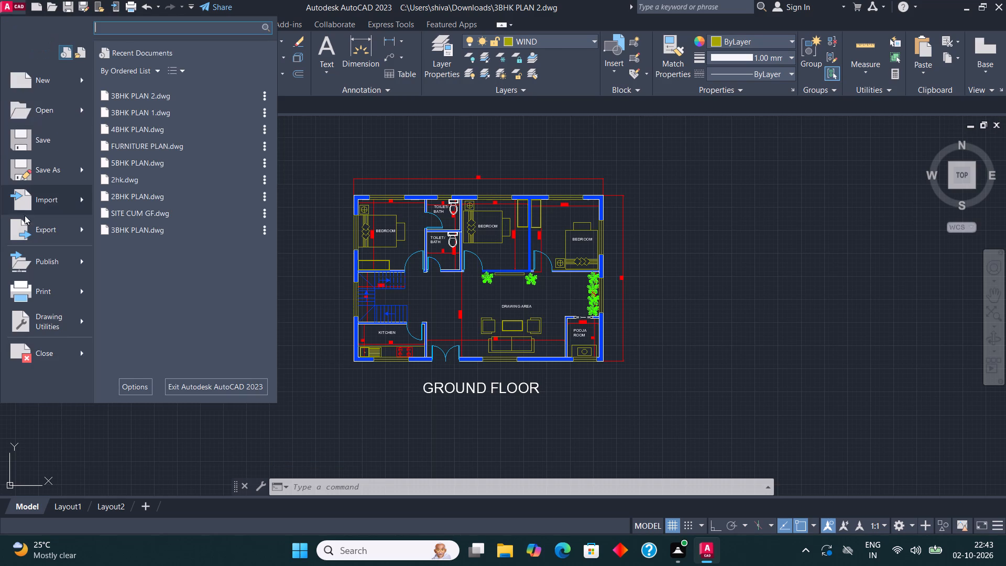
{"action": "left_click", "coordinate": [45, 296]}
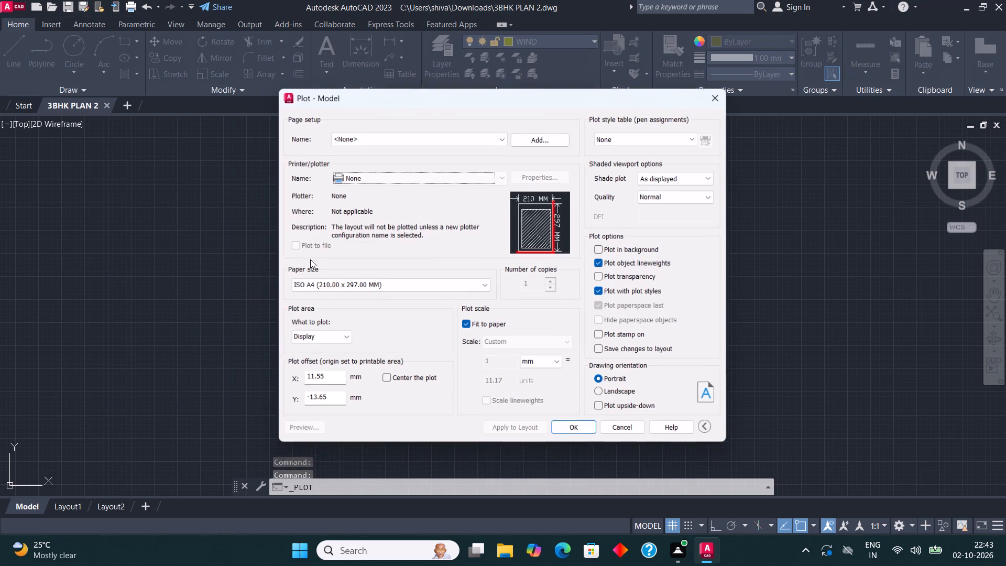
{"action": "left_click", "coordinate": [415, 179]}
{"action": "left_click", "coordinate": [418, 236]}
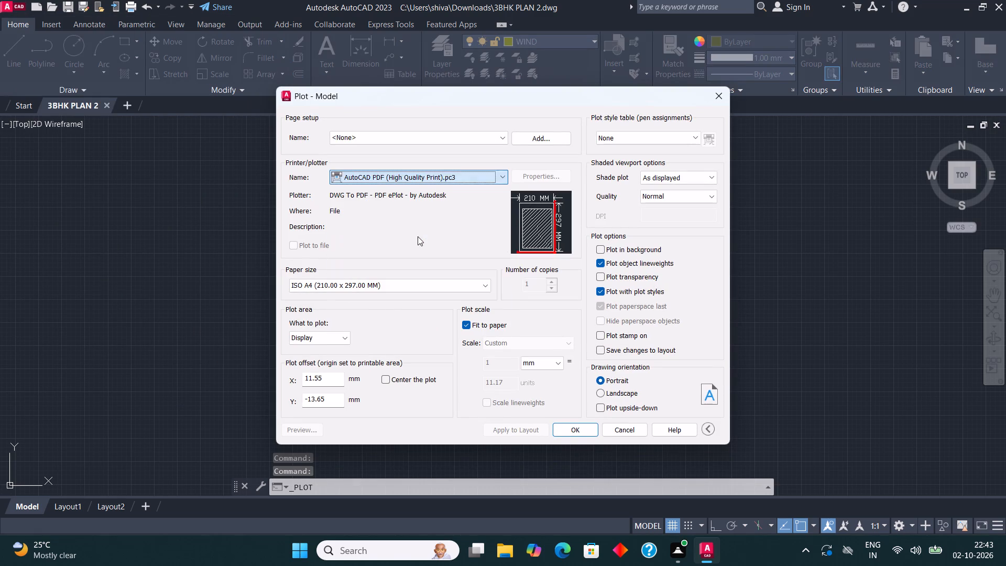
Set the plot area to a window enclosing the whole floor plan, its outer dimensions and the GROUND FLOOR title.
{"action": "left_click", "coordinate": [331, 339]}
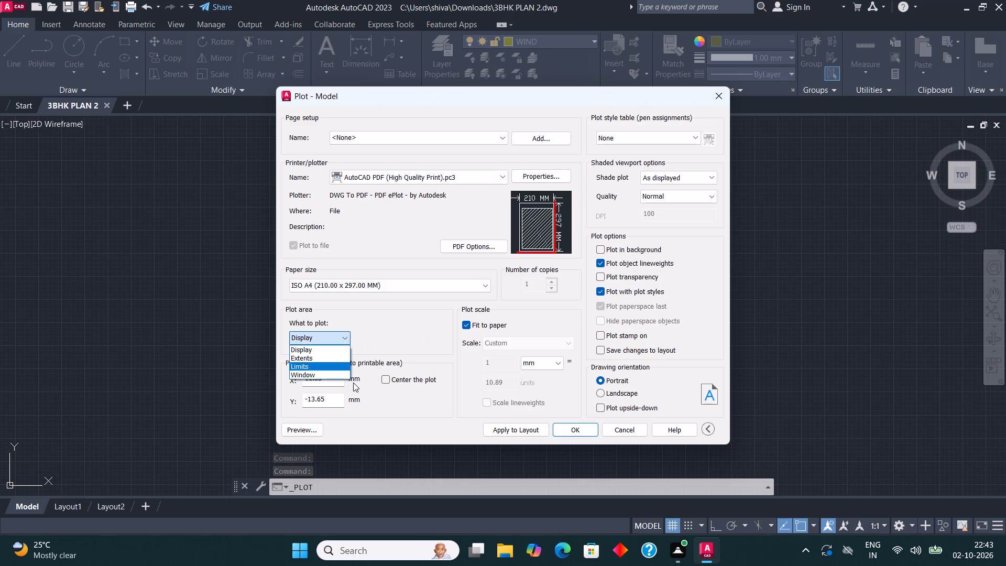
{"action": "left_click", "coordinate": [335, 375]}
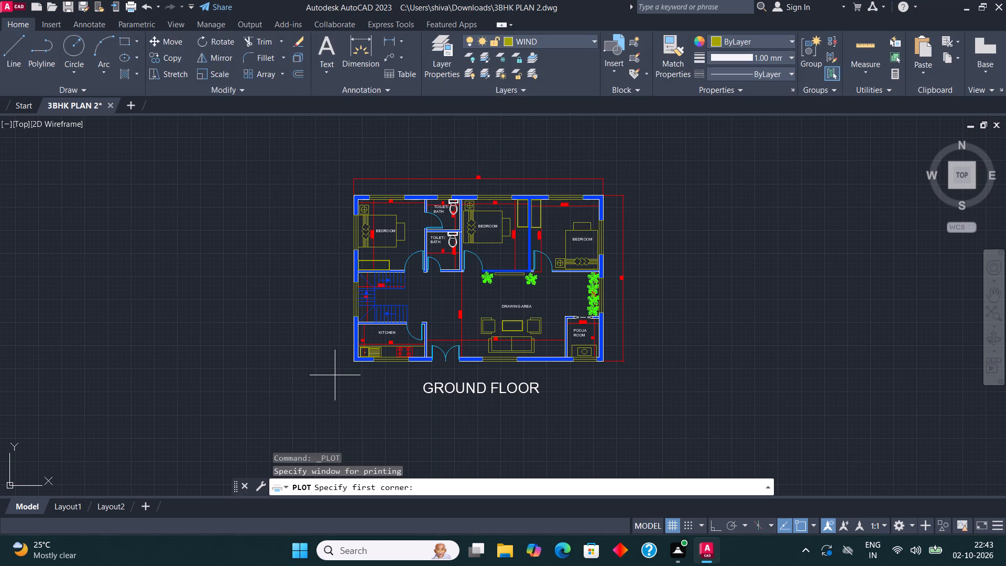
{"action": "left_click_drag", "start_coordinate": [279, 144], "coordinate": [684, 405]}
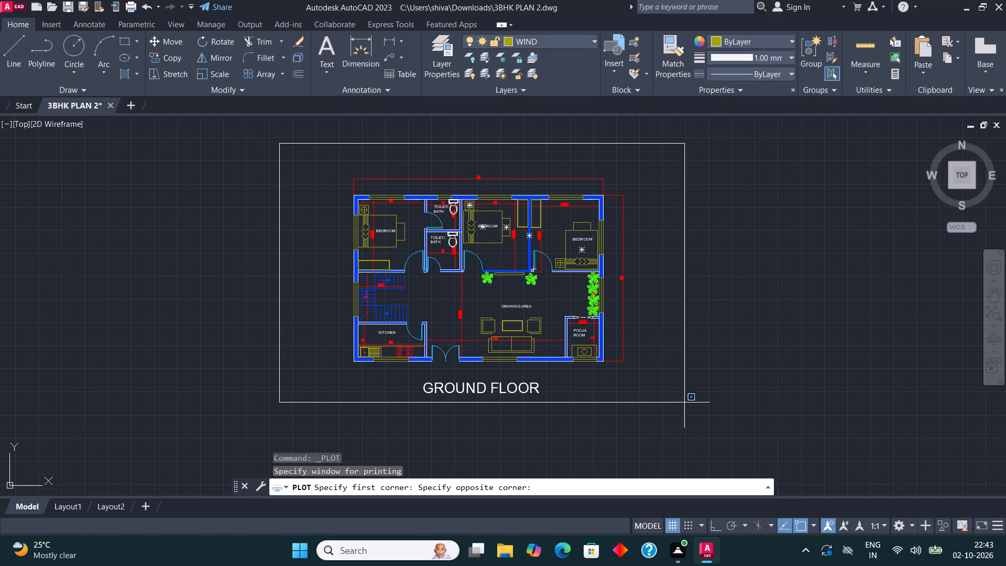
{"action": "left_click_drag", "start_coordinate": [684, 405], "coordinate": [682, 421]}
{"action": "left_click", "coordinate": [682, 421]}
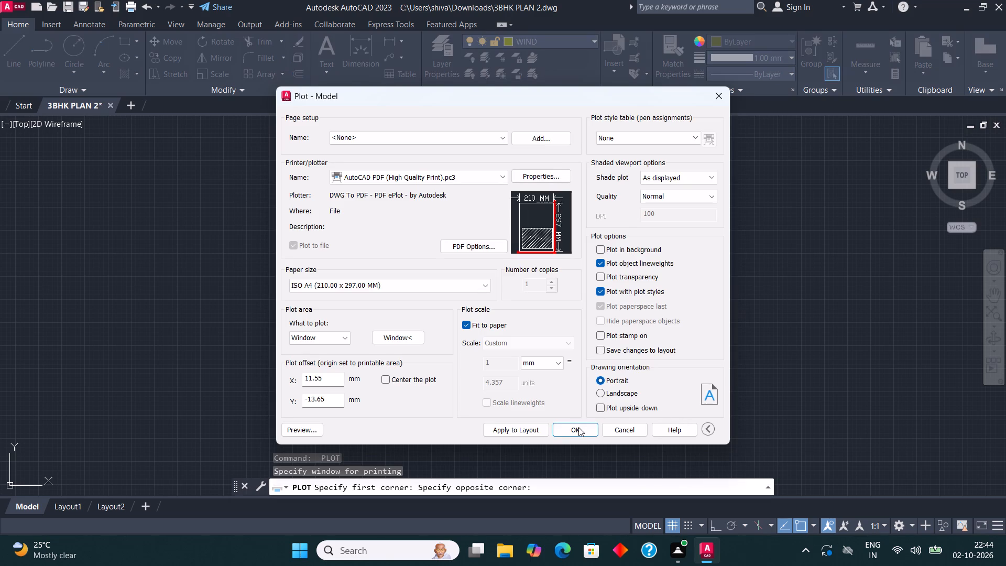
Plot the drawing to the Downloads folder as 3BHK PLAN 2-Model.pdf.
{"action": "left_click", "coordinate": [576, 430]}
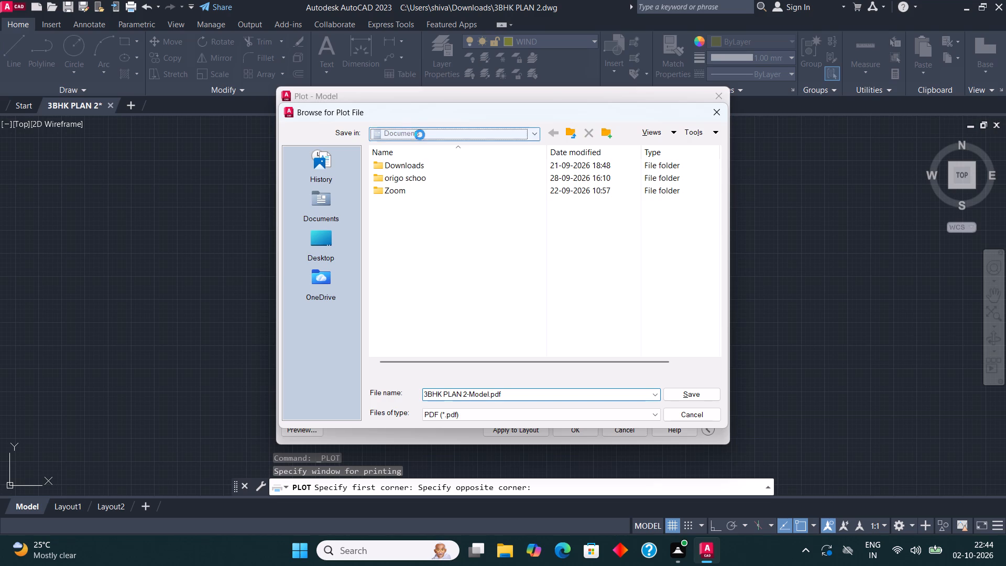
{"action": "left_click", "coordinate": [420, 135]}
{"action": "left_click", "coordinate": [424, 247]}
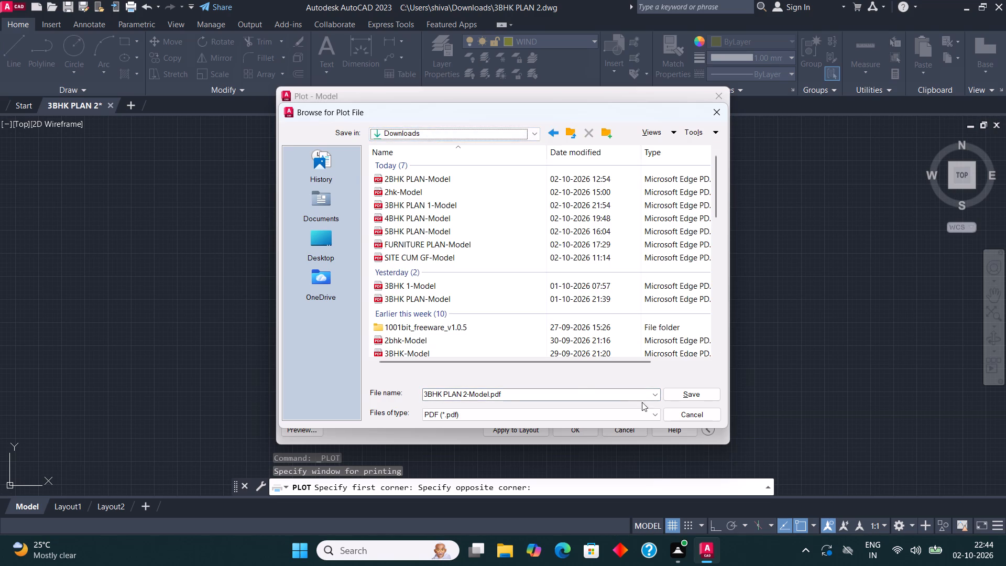
{"action": "left_click", "coordinate": [678, 394]}
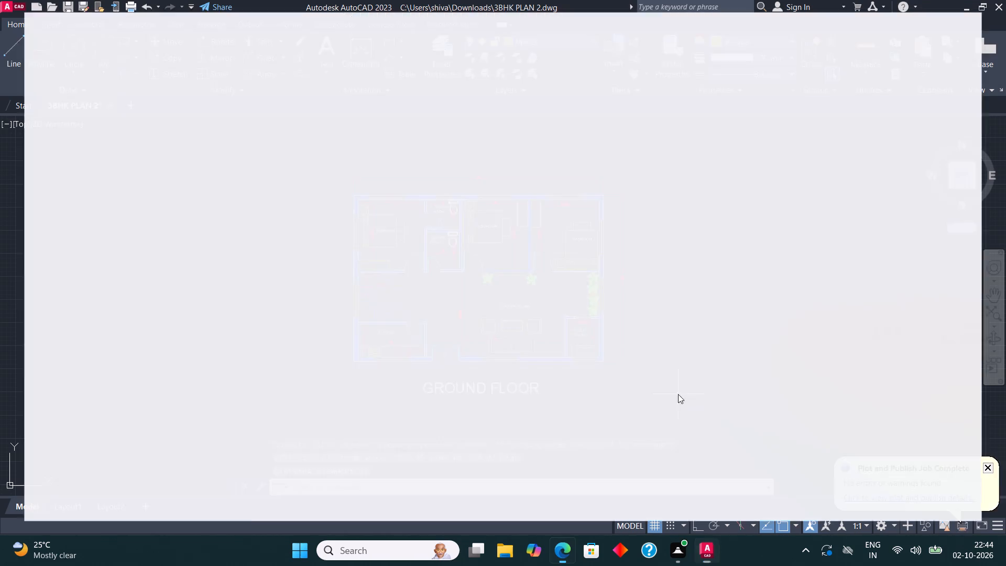
Inspect the floor plan and title in the plotted PDF, and close the PDF viewer.
{"action": "scroll", "coordinate": [520, 298], "scroll_direction": "down", "scroll_amount": 3}
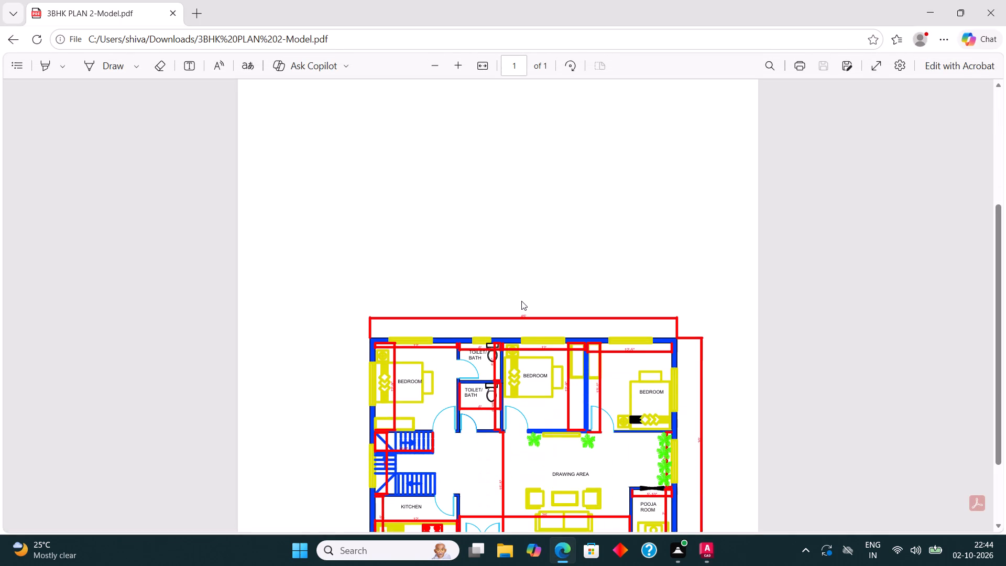
{"action": "scroll", "coordinate": [521, 301], "scroll_direction": "down", "scroll_amount": 3}
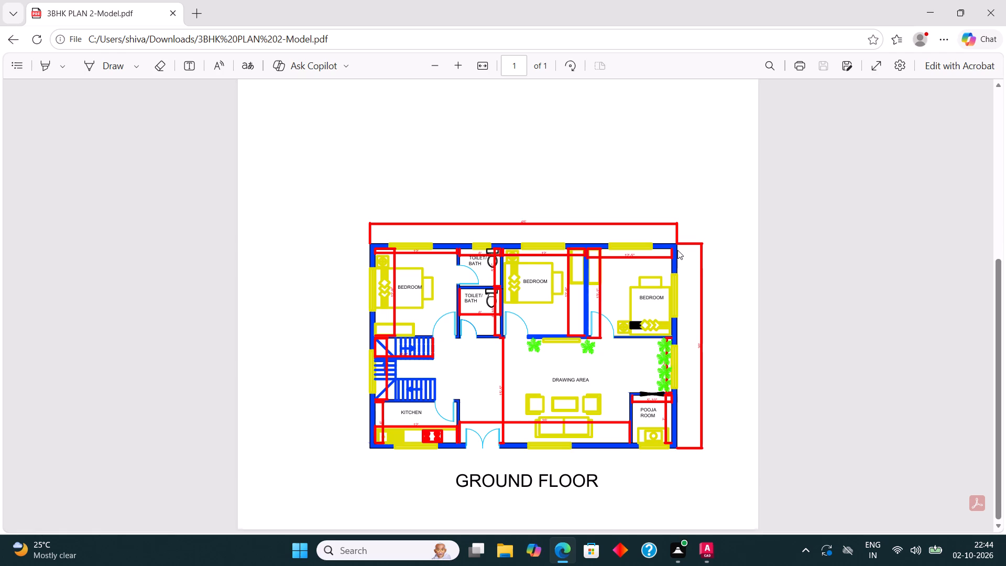
{"action": "scroll", "coordinate": [439, 258], "scroll_direction": "up", "scroll_amount": 3}
{"action": "scroll", "coordinate": [438, 257], "scroll_direction": "down", "scroll_amount": 4}
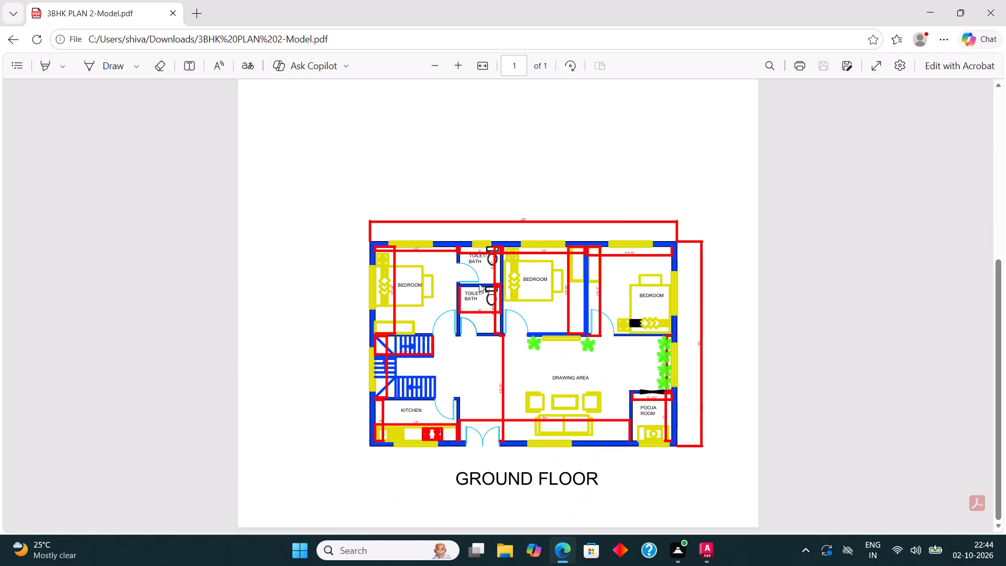
{"action": "left_click", "coordinate": [983, 13]}
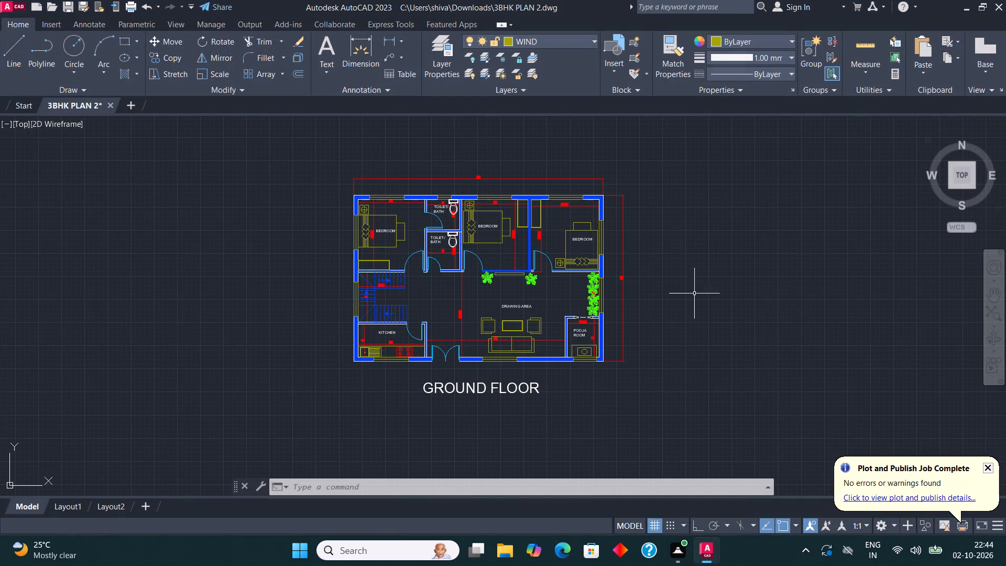
Export the drawing in DWF format to the Downloads folder as 3BHK PLAN 2.dwf.
{"action": "left_click", "coordinate": [2, 6]}
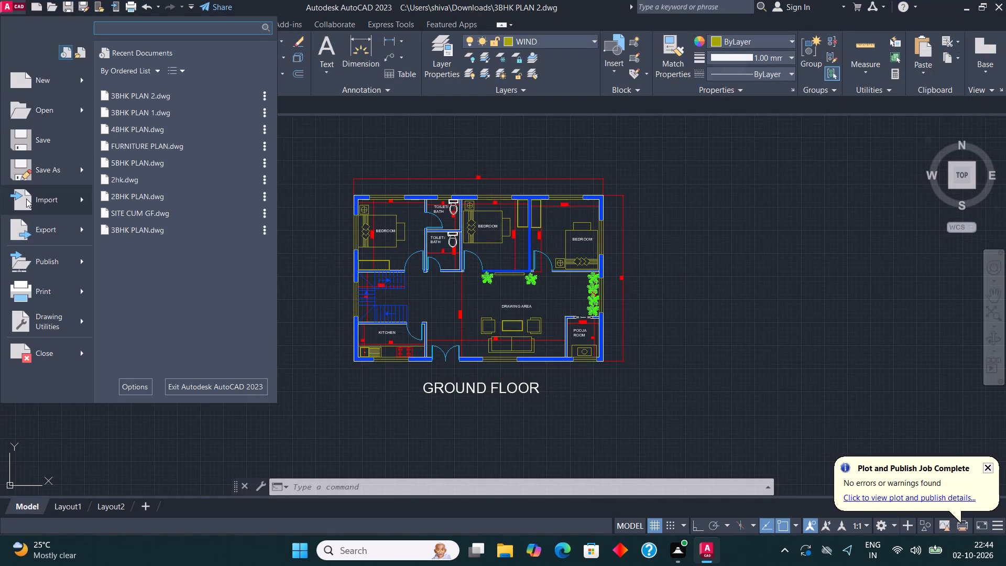
{"action": "left_click", "coordinate": [48, 239]}
{"action": "left_click", "coordinate": [145, 90]}
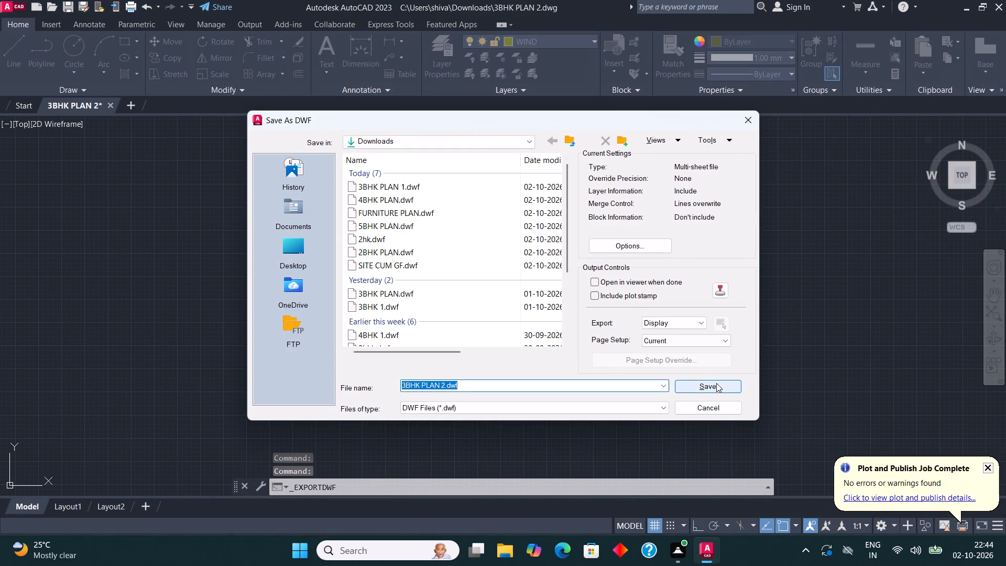
{"action": "left_click", "coordinate": [716, 385]}
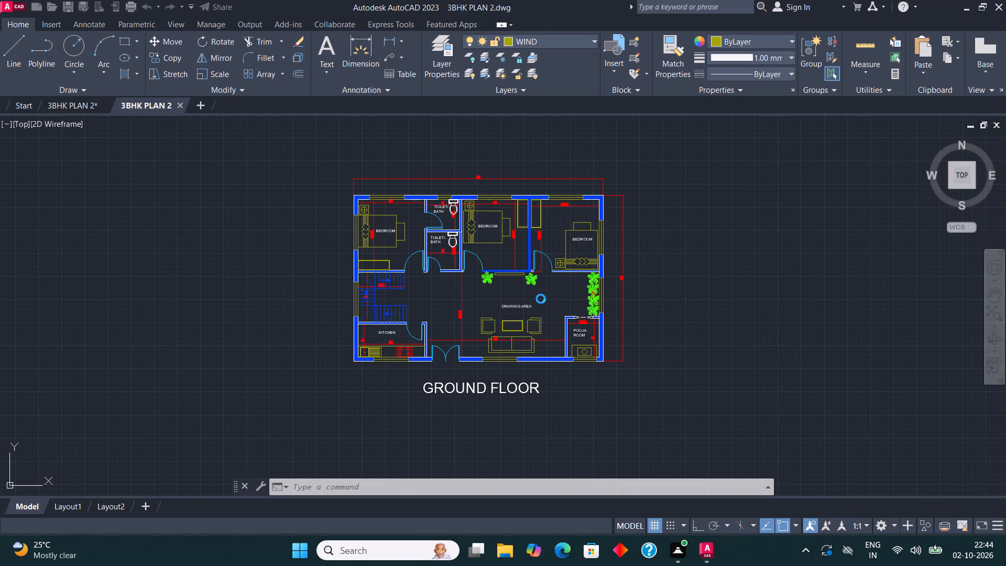
Quit AutoCAD from the 3BHK PLAN 2 drawing.
{"action": "left_click", "coordinate": [999, 2]}
{"action": "left_click", "coordinate": [482, 300]}
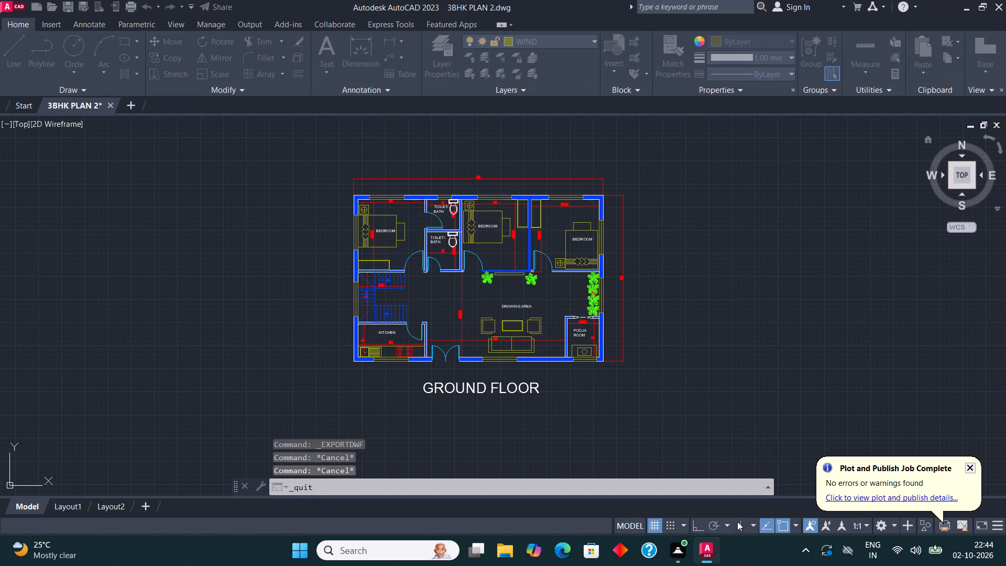